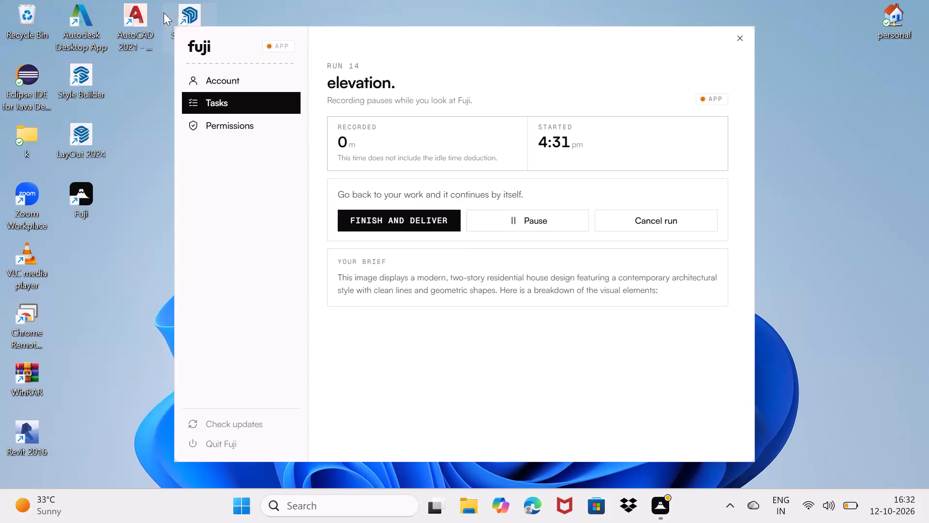
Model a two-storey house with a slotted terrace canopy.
Launch SketchUp from the desktop.
double_click(188, 12)
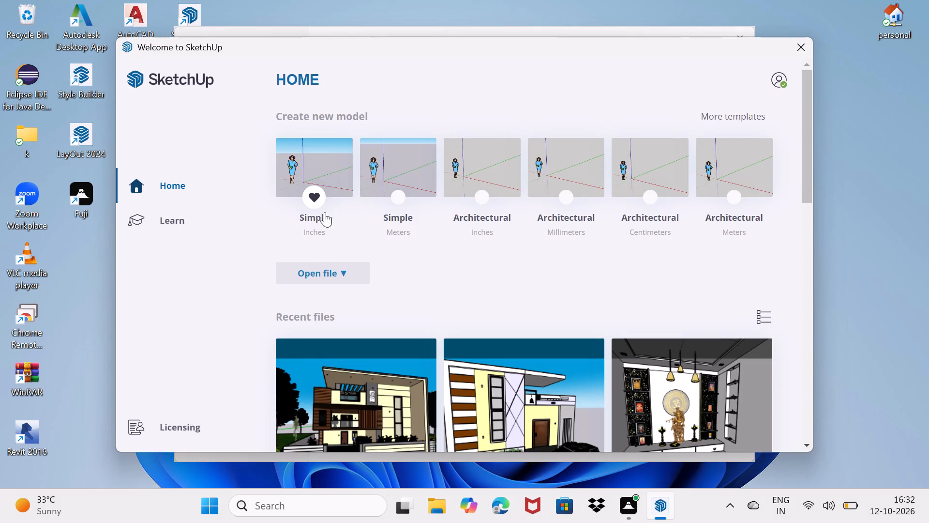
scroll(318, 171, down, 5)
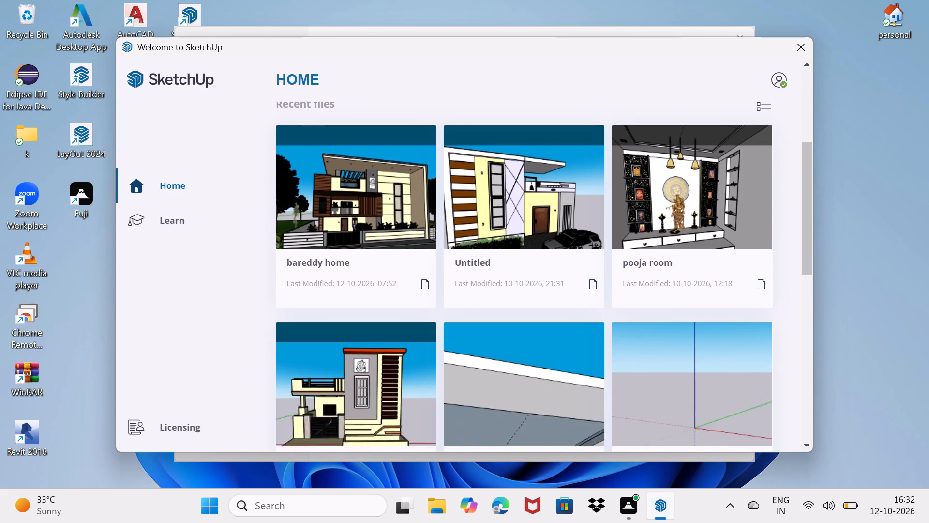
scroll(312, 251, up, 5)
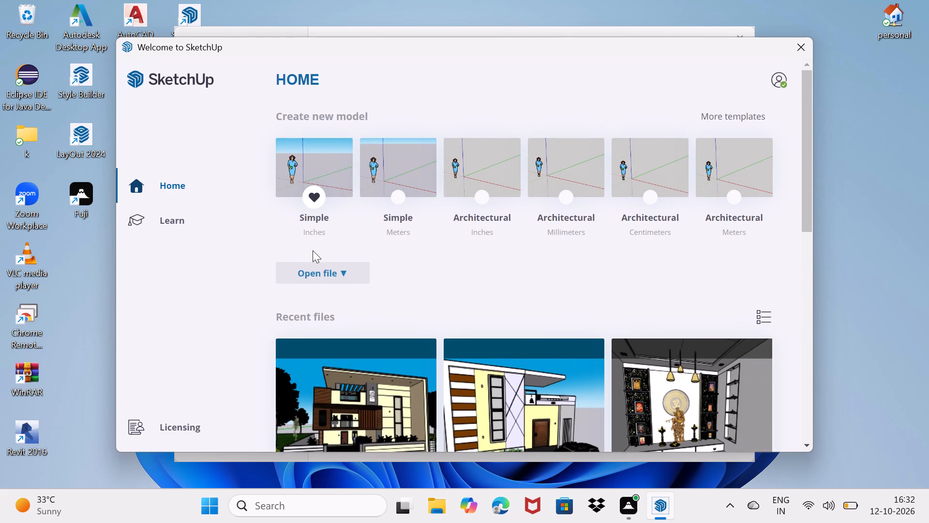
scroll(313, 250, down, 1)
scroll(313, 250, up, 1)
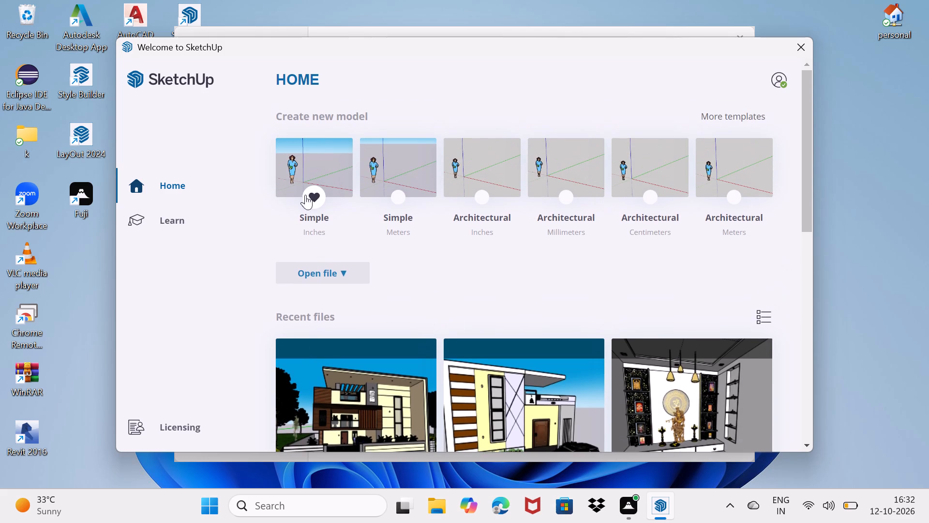
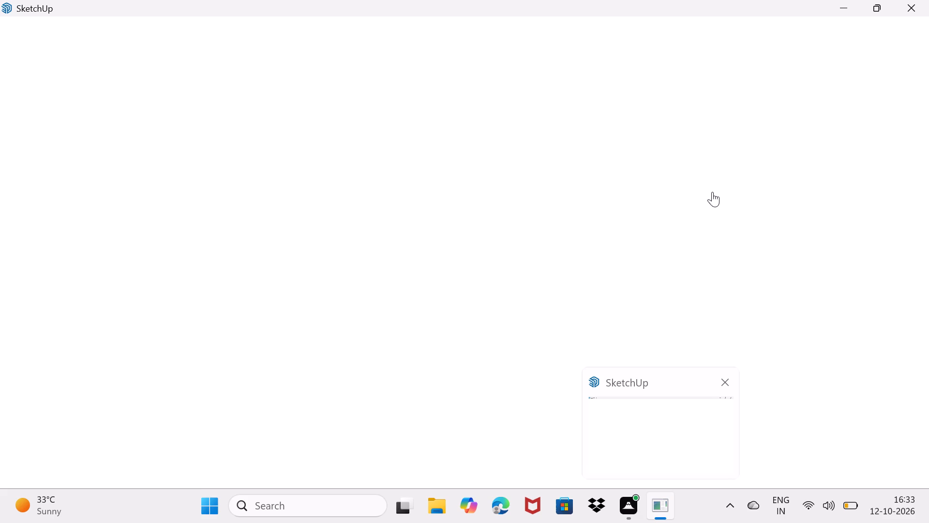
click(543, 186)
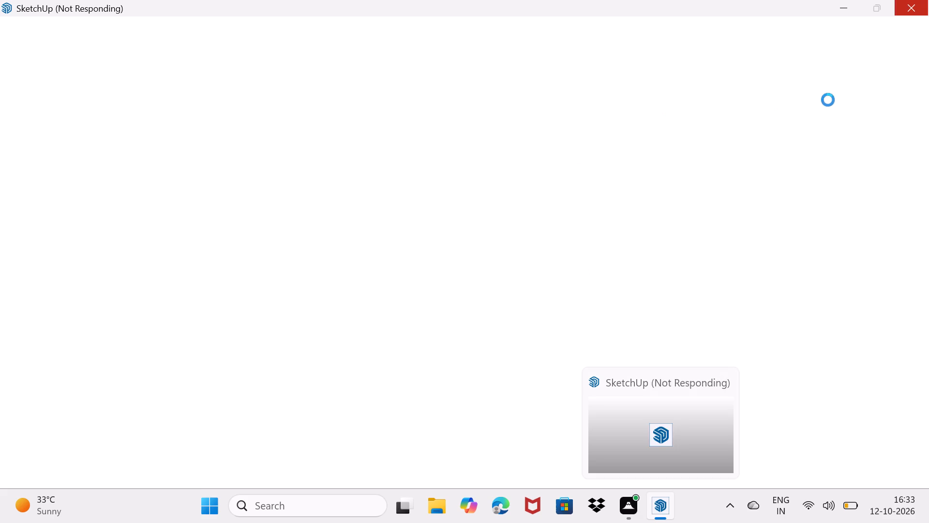
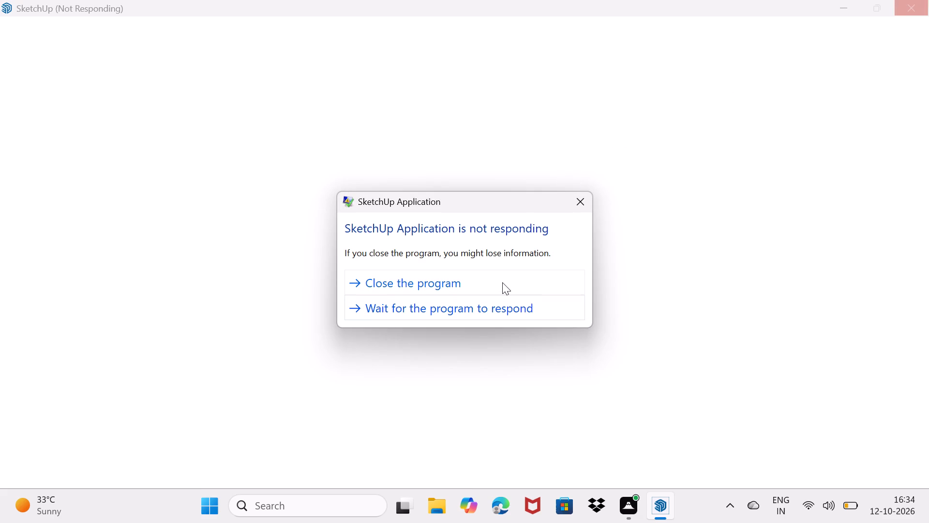
Dismiss the SketchUp Application not-responding dialog without choosing to close the program.
click(581, 204)
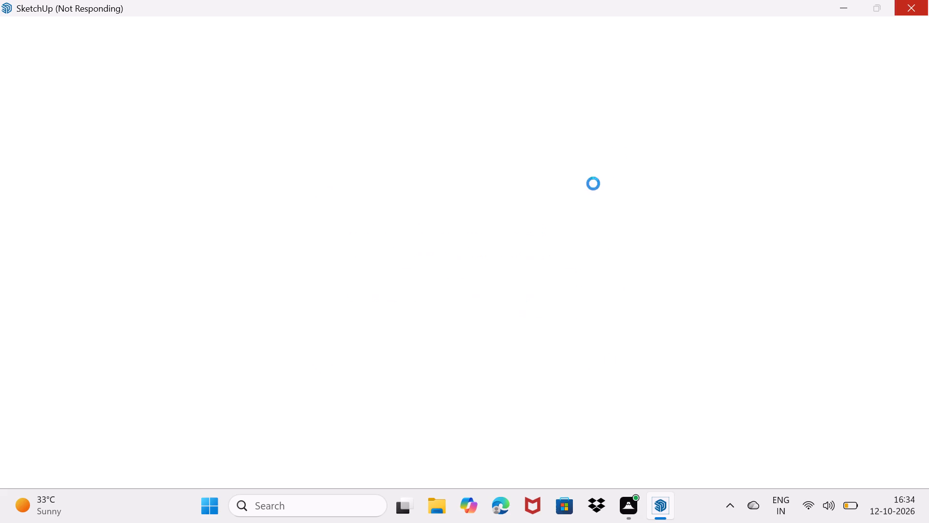
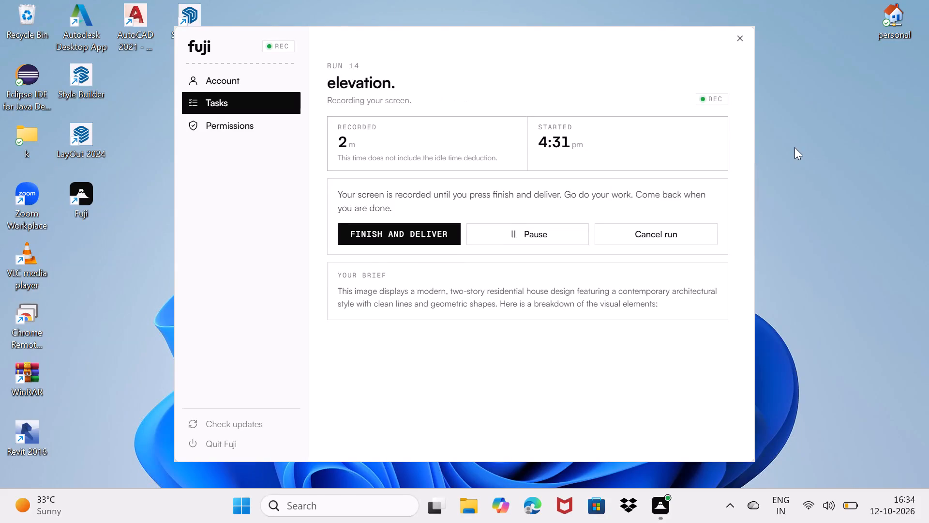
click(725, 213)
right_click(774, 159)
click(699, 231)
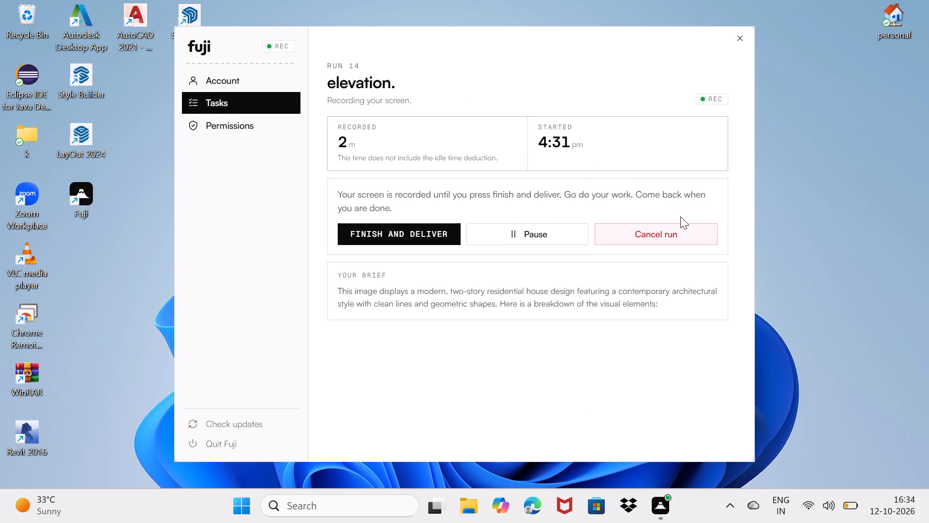
Launch SketchUp again from the desktop and browse the welcome window's new-model templates and recent files.
double_click(190, 4)
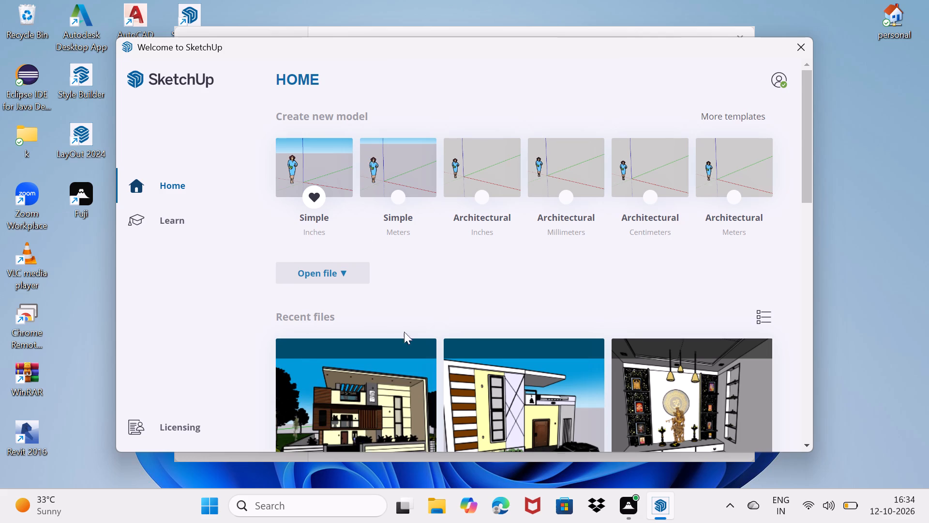
scroll(386, 305, down, 5)
scroll(438, 359, up, 6)
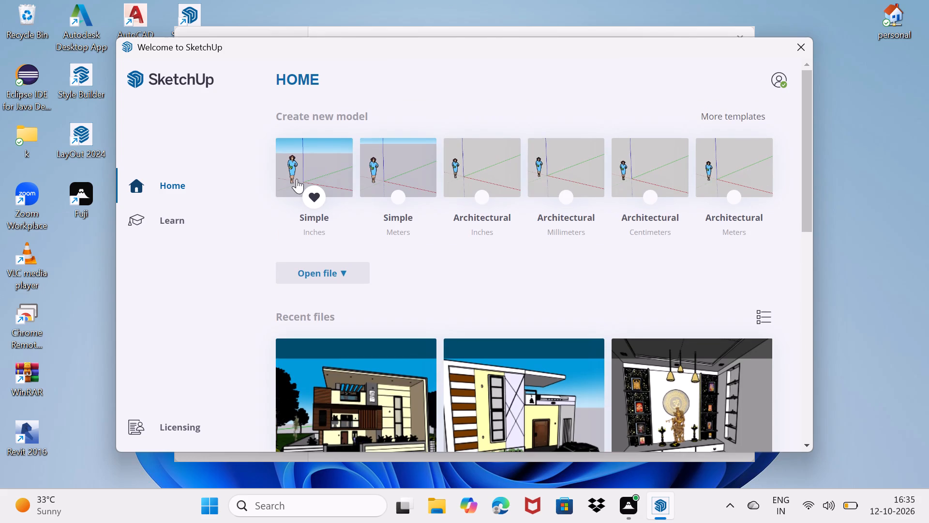
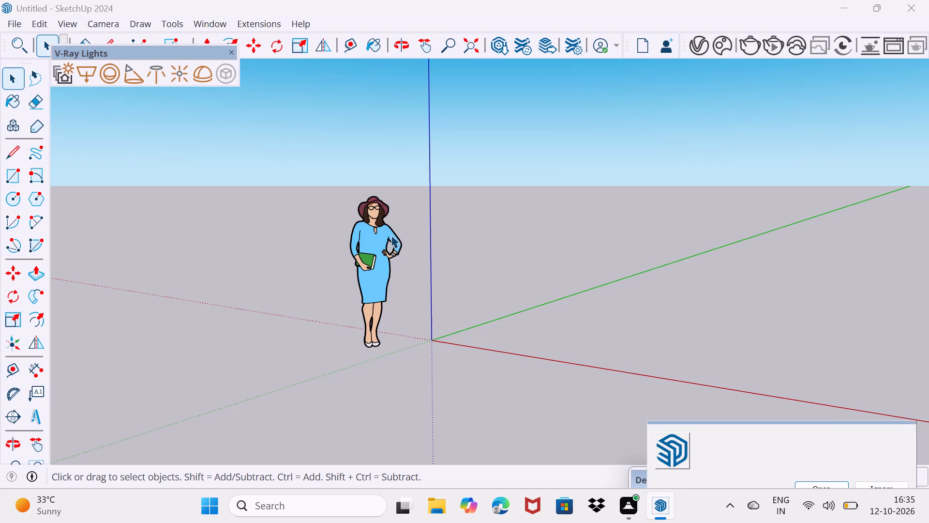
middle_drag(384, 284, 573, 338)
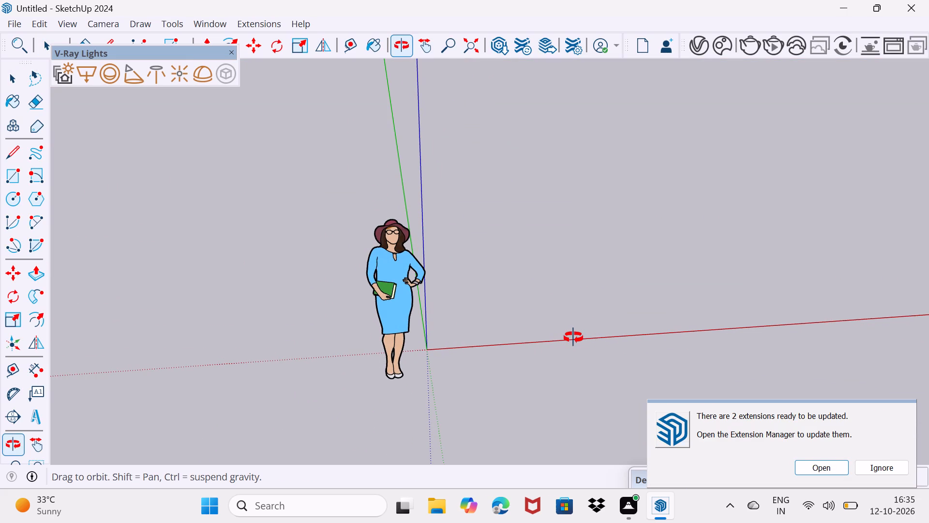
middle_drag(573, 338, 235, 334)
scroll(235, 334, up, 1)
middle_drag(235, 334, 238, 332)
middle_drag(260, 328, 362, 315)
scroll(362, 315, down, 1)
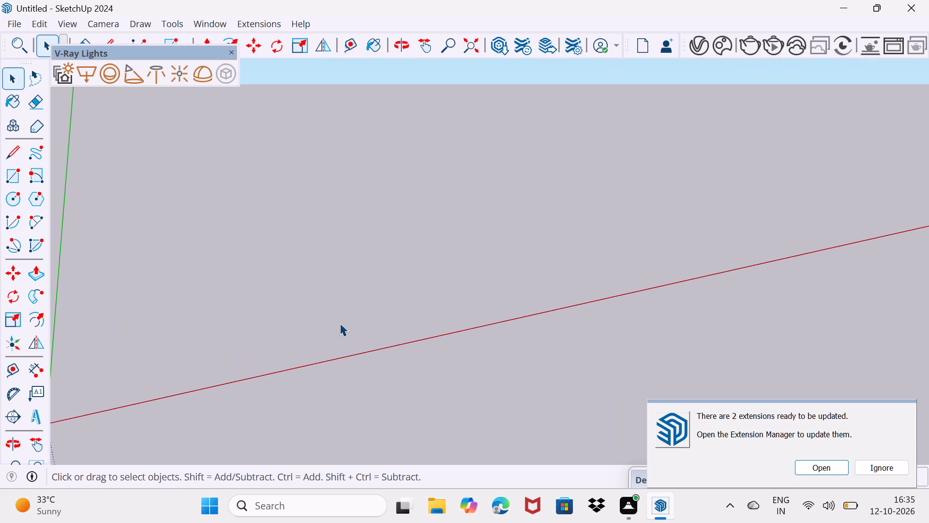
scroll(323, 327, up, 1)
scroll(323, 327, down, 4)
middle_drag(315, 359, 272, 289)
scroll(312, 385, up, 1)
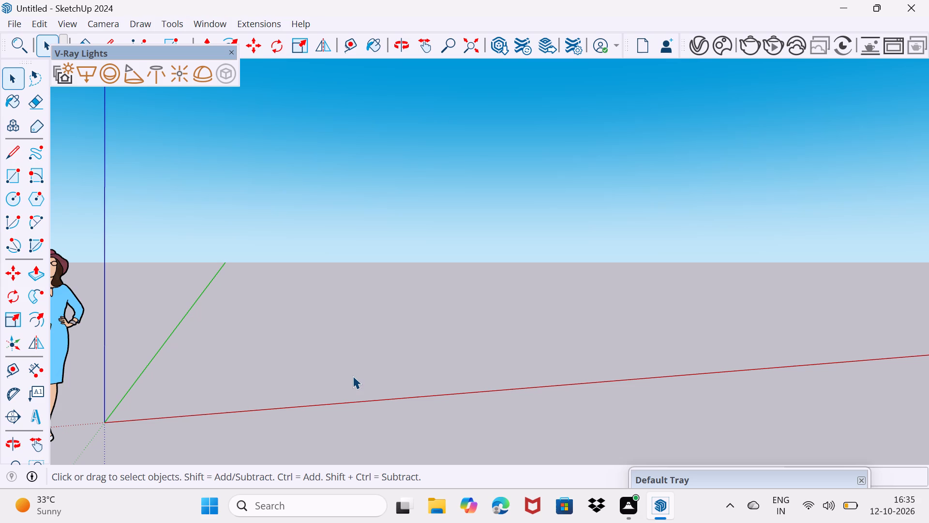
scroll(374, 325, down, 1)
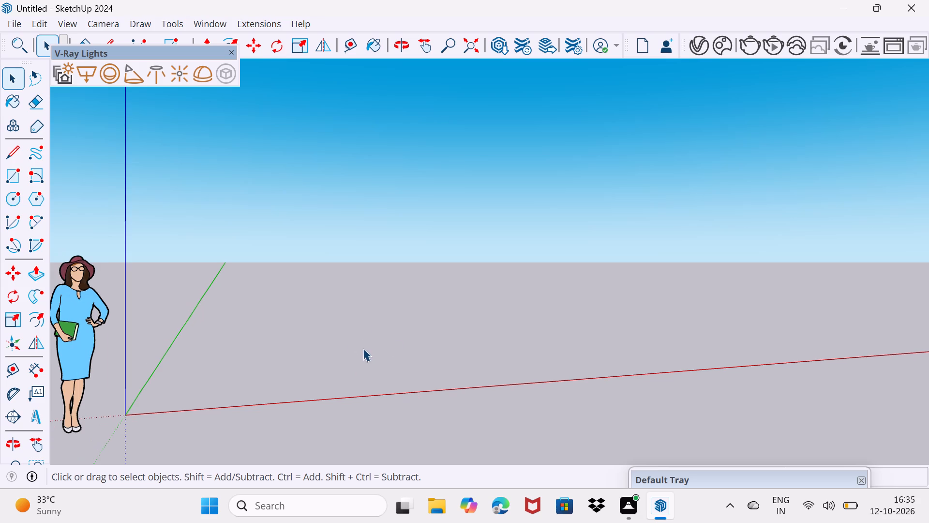
Draw a 30' by 40' rectangle on the ground plane beside the red axis as the house footprint.
key(r)
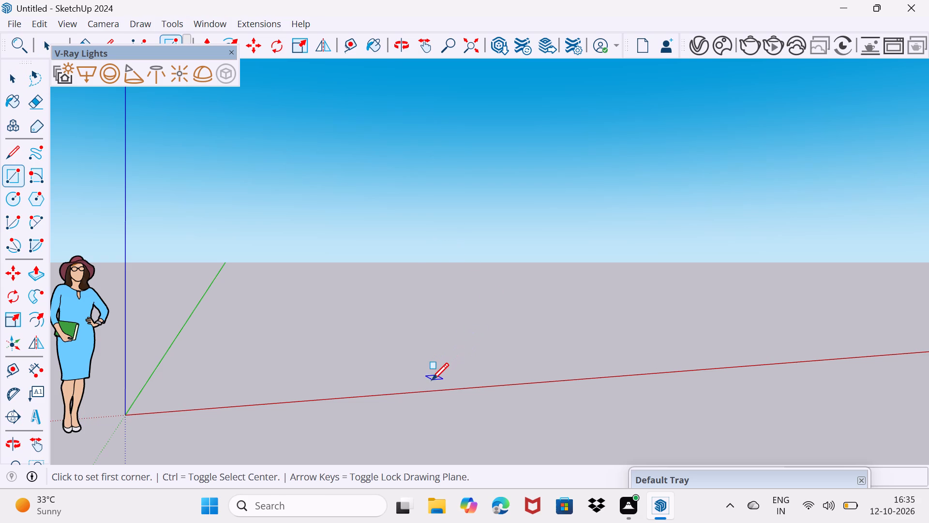
drag(432, 380, 436, 375)
scroll(555, 290, down, 1)
middle_drag(555, 290, 556, 292)
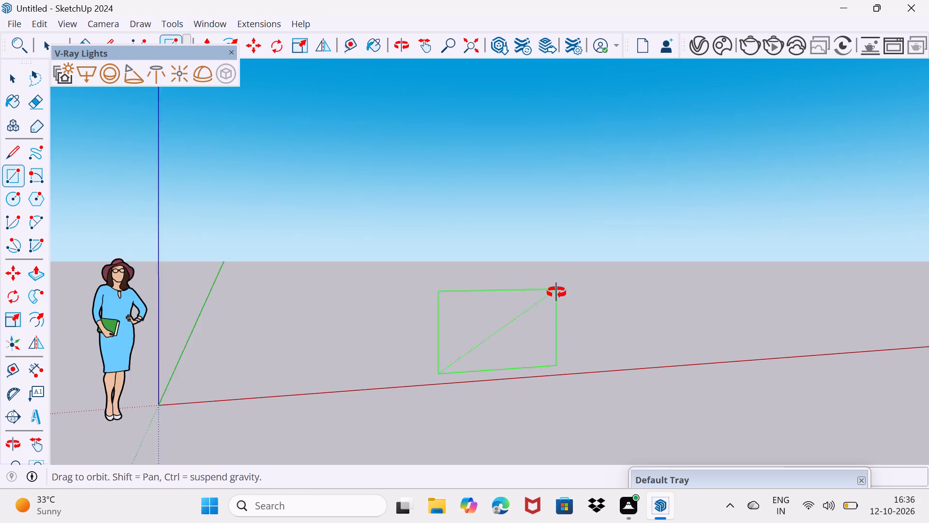
middle_drag(556, 292, 538, 354)
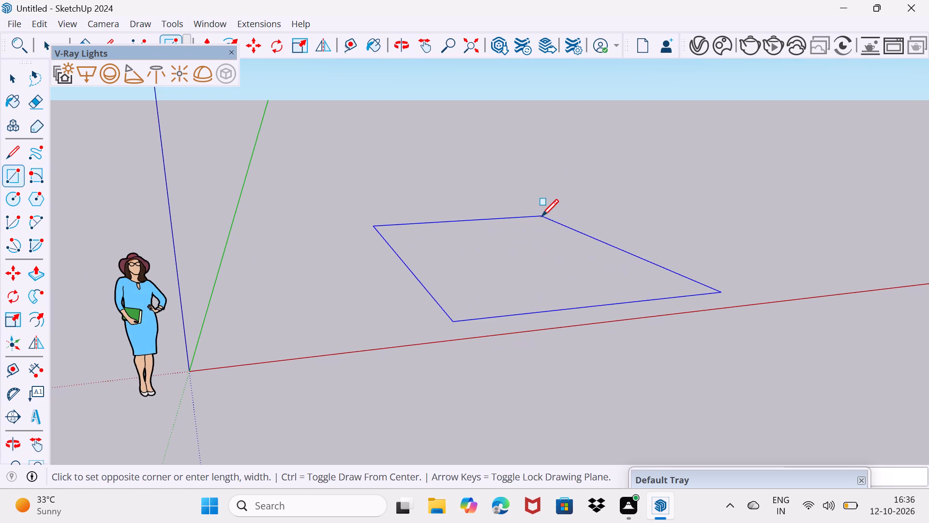
key(3)
text(0')
key(comma)
key(4)
text(0')
key(Return)
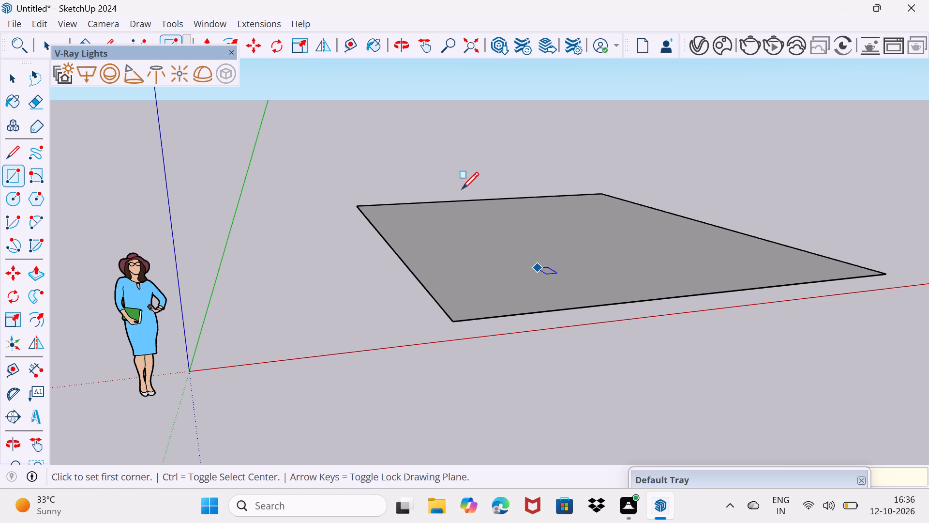
scroll(461, 189, down, 2)
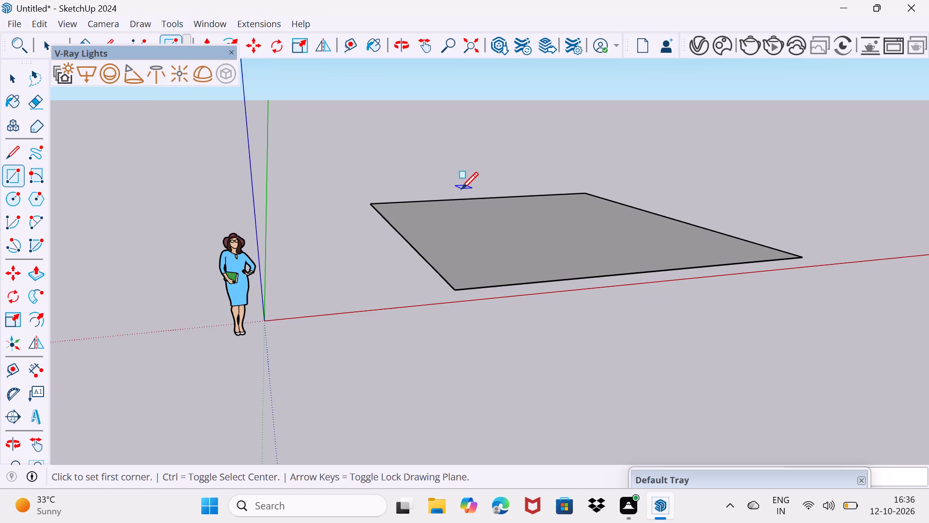
key(Escape)
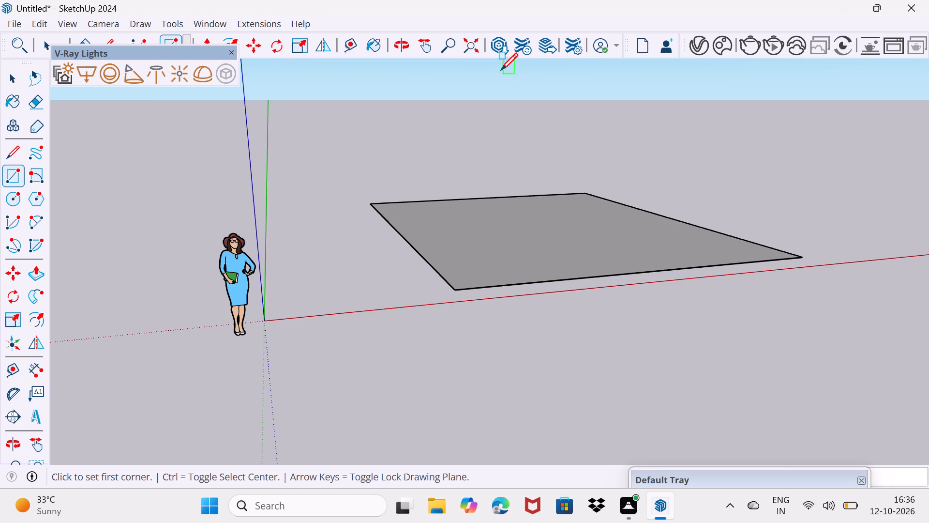
Push/Pull the footprint face up 10' to form the ground-floor block.
key(space)
click(485, 256)
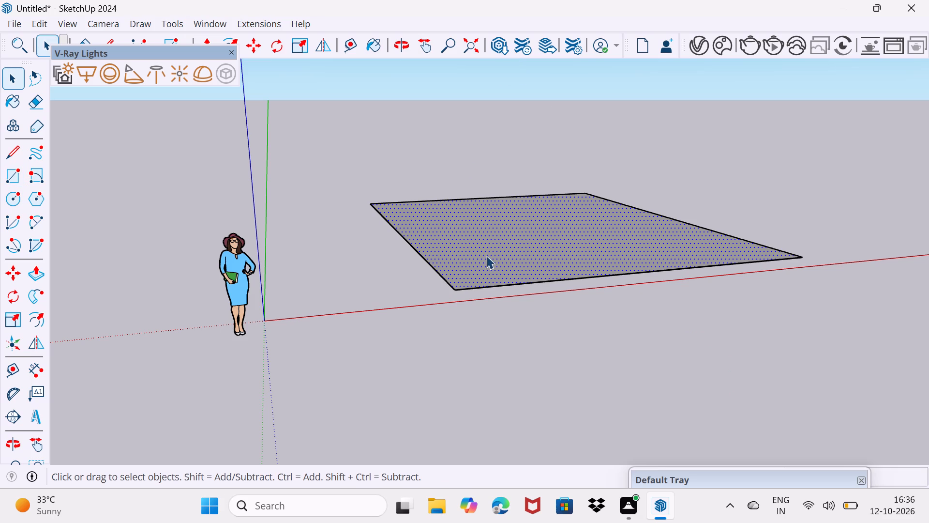
key(p)
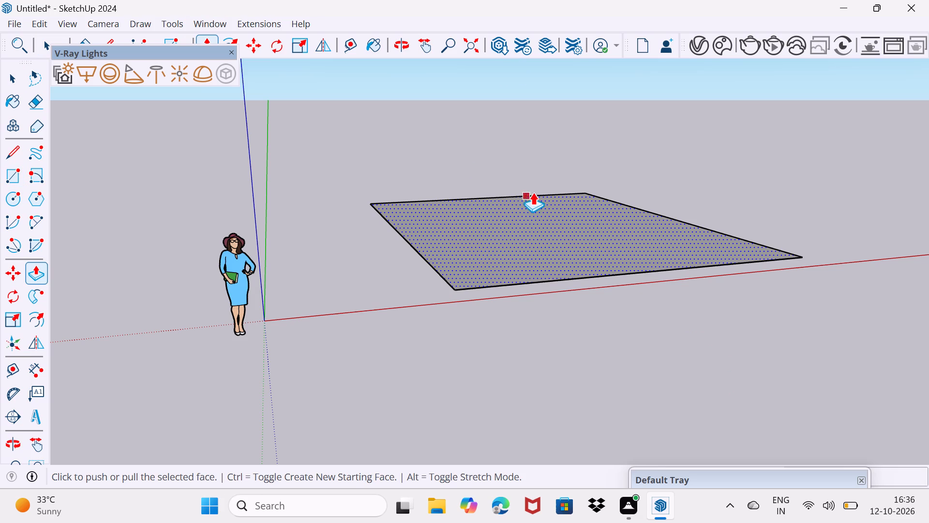
drag(507, 251, 560, 199)
text(10')
key(Return)
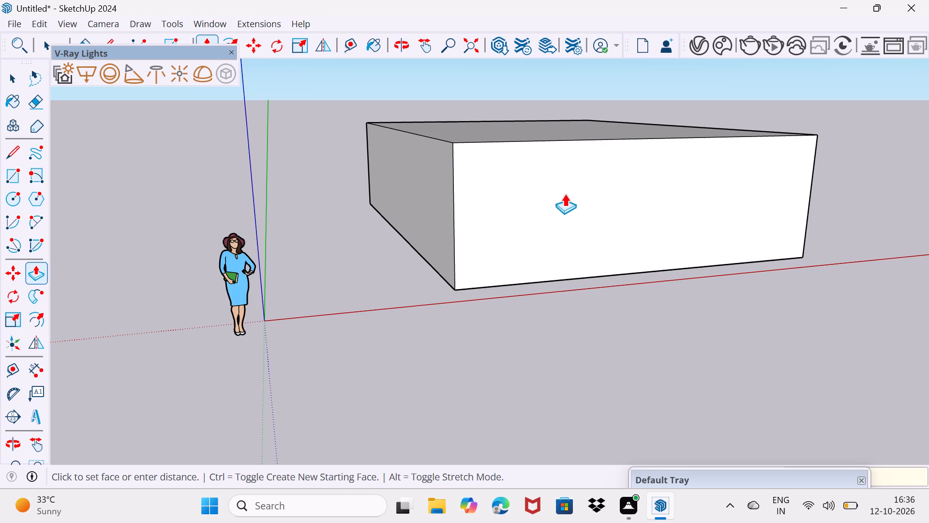
scroll(552, 187, down, 4)
key(space)
Draw a vertical rotated rectangle hanging 6" below the block's rear bottom edge, spanning the full 30' edge.
middle_drag(492, 262, 192, 176)
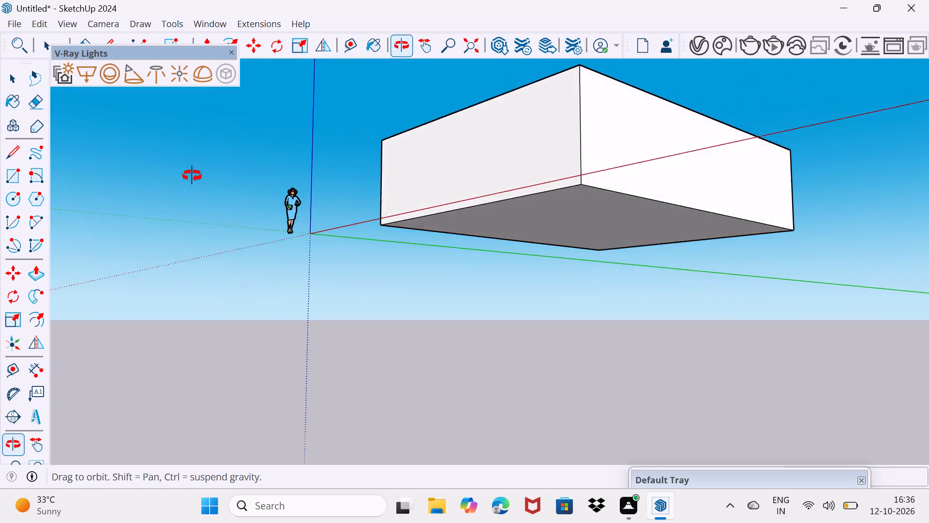
middle_drag(192, 176, 37, 163)
scroll(0, 59, up, 1)
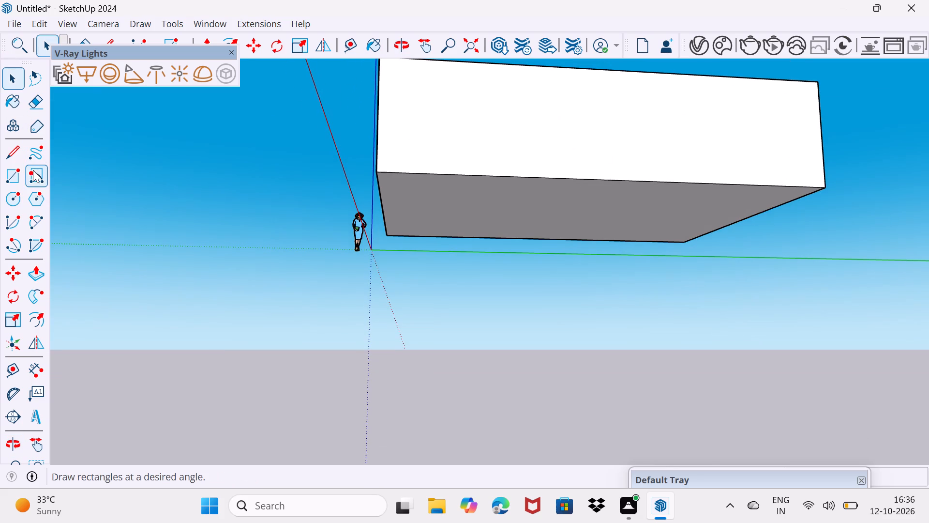
click(30, 172)
middle_drag(704, 269, 313, 210)
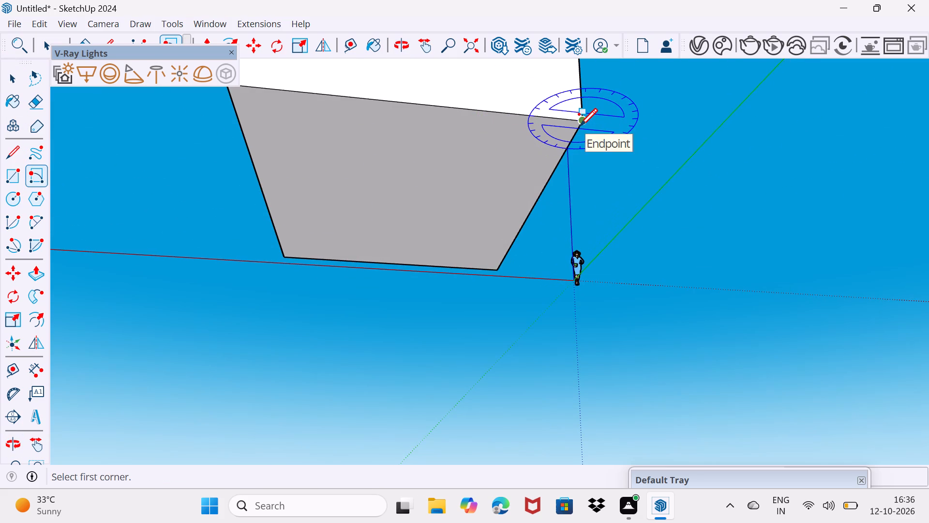
click(578, 126)
middle_drag(263, 97, 259, 119)
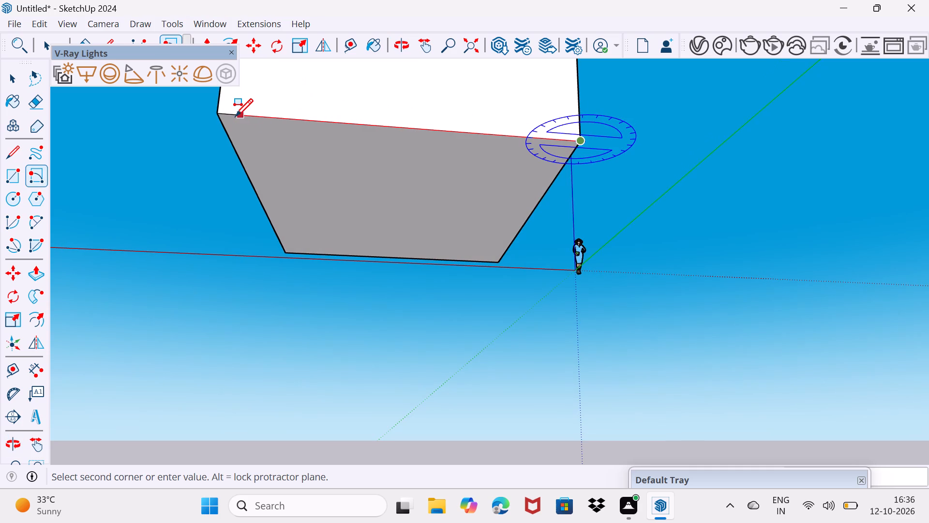
click(217, 117)
middle_drag(304, 279, 265, 279)
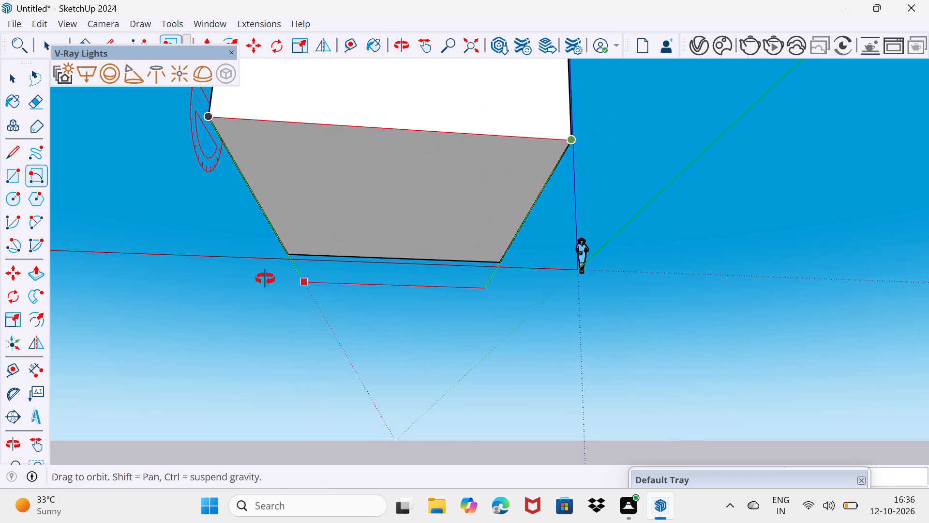
middle_drag(265, 279, 165, 335)
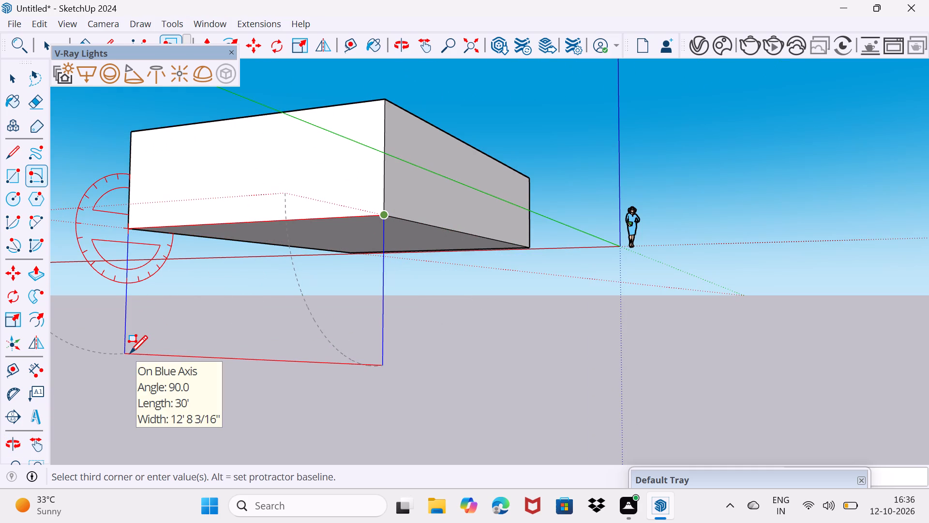
key(6)
key(shift+quotedbl)
key(Return)
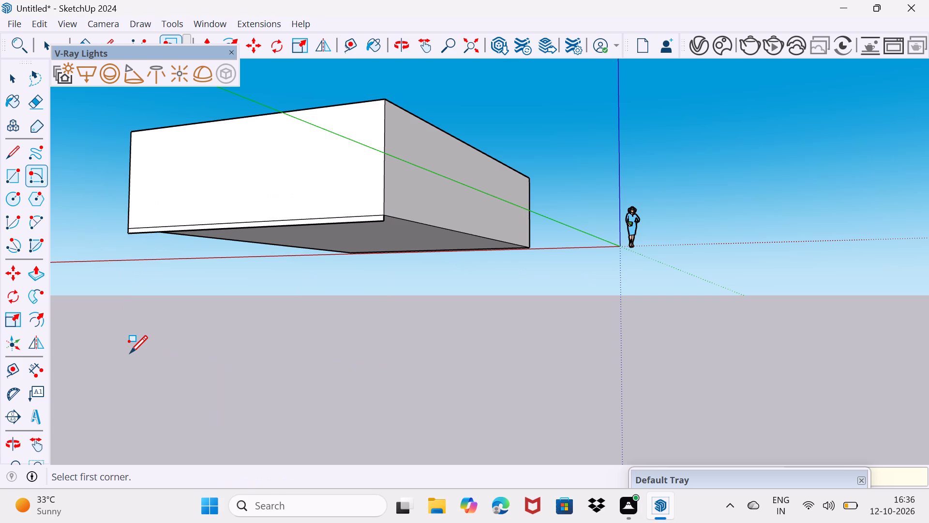
key(space)
Push/Pull the 6" strip beneath the block all the way to the front face, forming a base slab under the whole footprint.
scroll(367, 379, up, 1)
middle_drag(371, 377, 64, 379)
scroll(359, 383, up, 1)
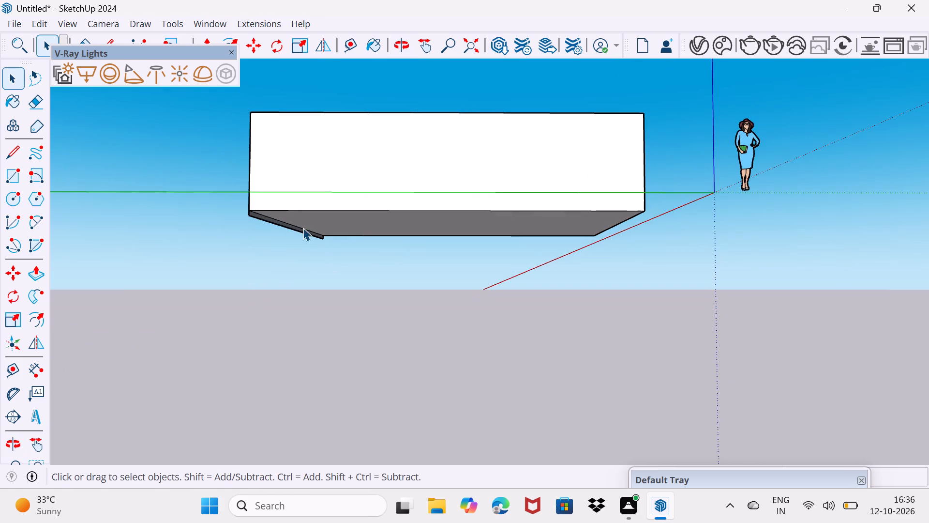
scroll(287, 207, up, 7)
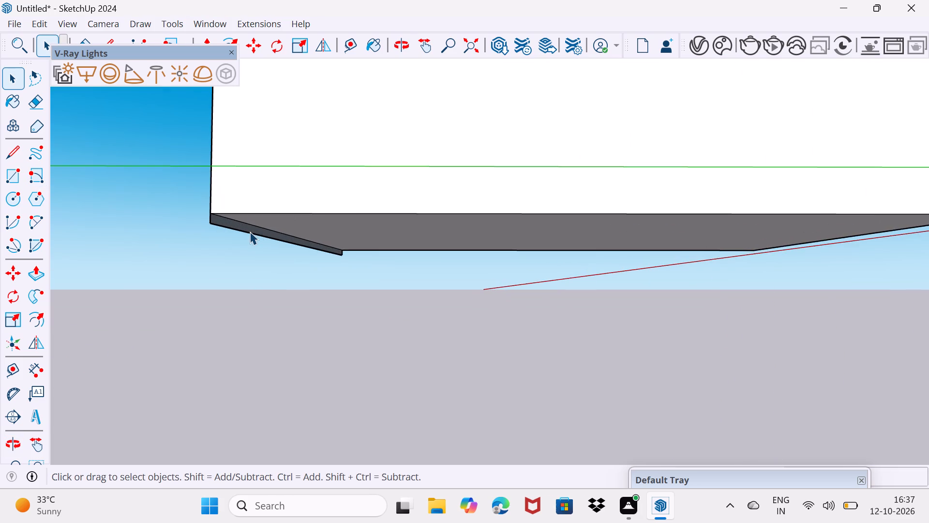
click(250, 231)
drag(250, 231, 250, 226)
scroll(251, 231, up, 4)
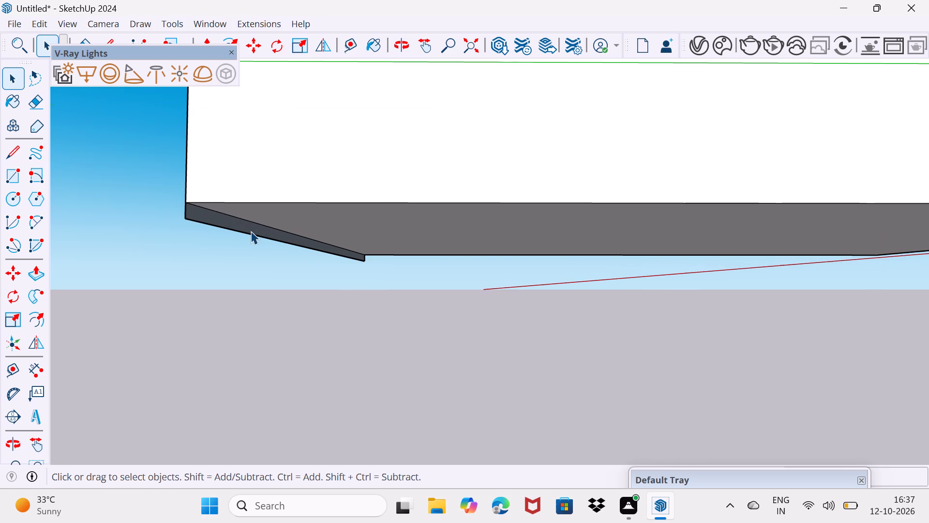
click(250, 228)
key(p)
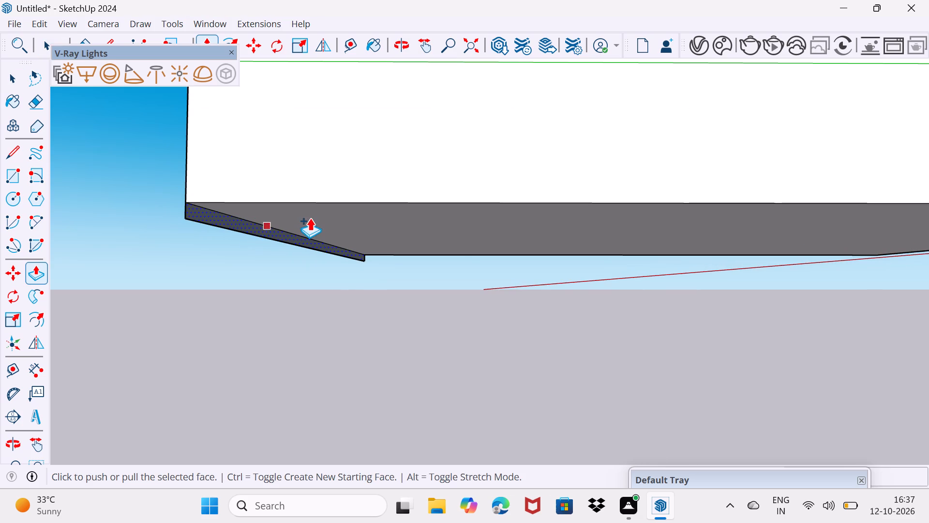
click(245, 218)
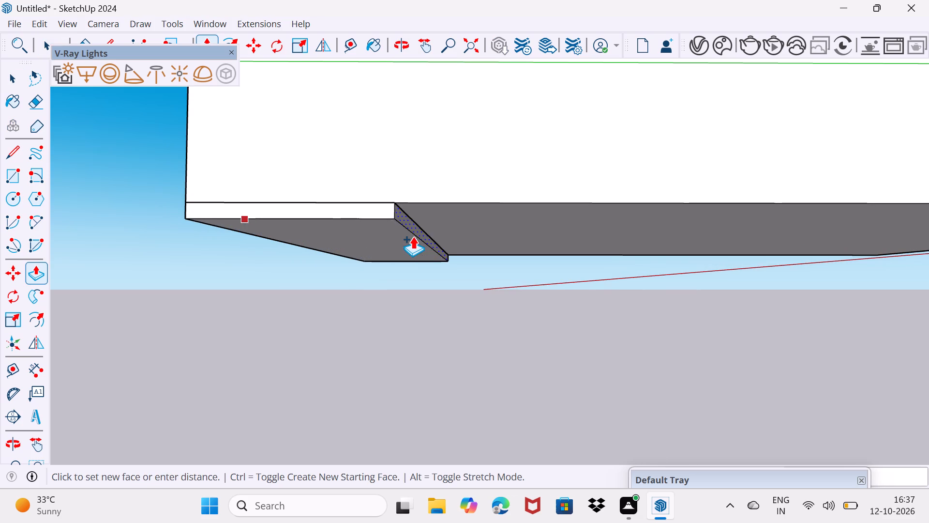
scroll(413, 236, down, 8)
middle_drag(766, 262, 506, 300)
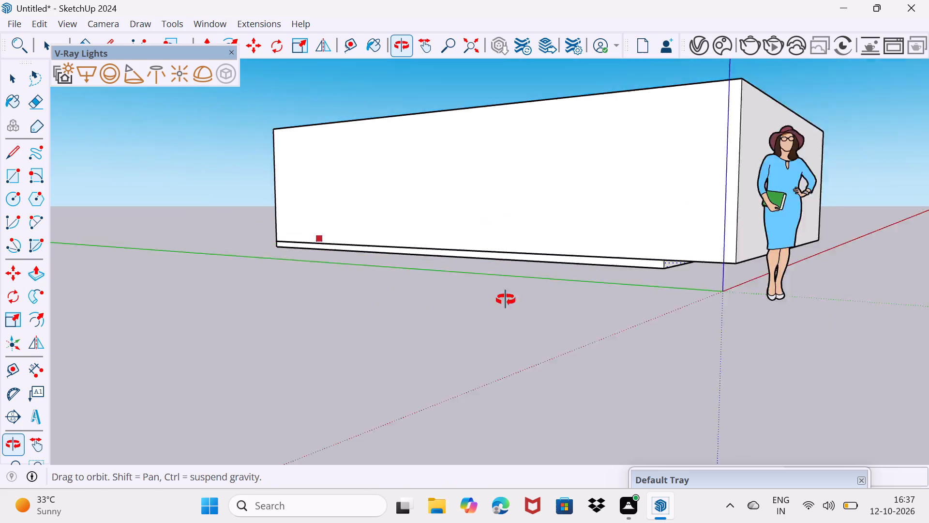
middle_drag(506, 300, 471, 302)
click(496, 258)
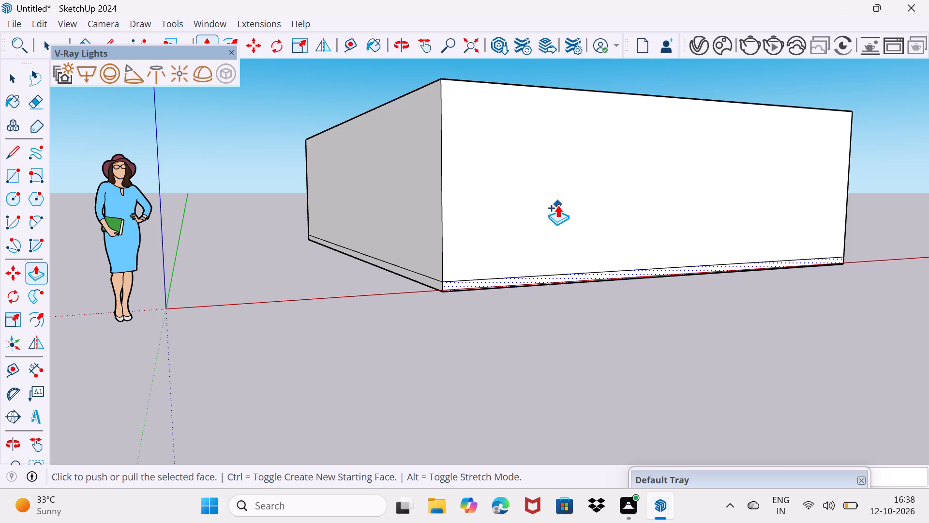
key(space)
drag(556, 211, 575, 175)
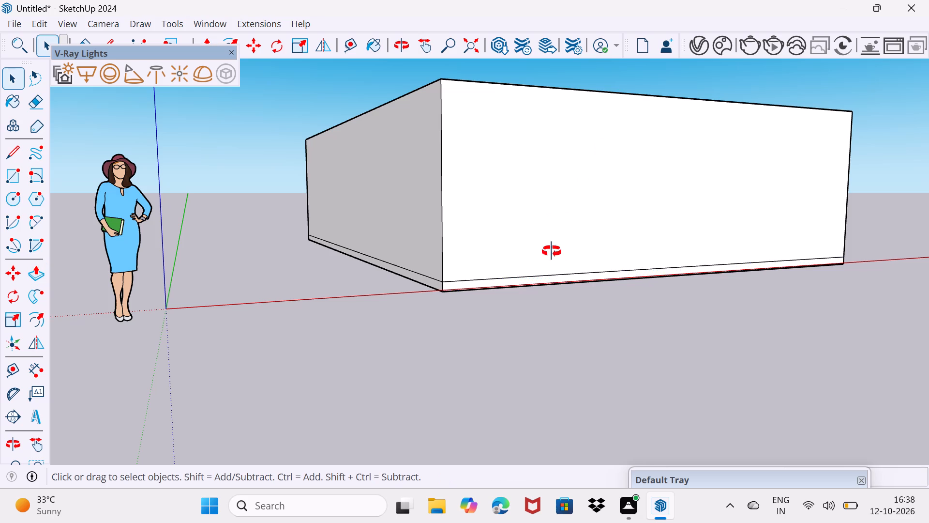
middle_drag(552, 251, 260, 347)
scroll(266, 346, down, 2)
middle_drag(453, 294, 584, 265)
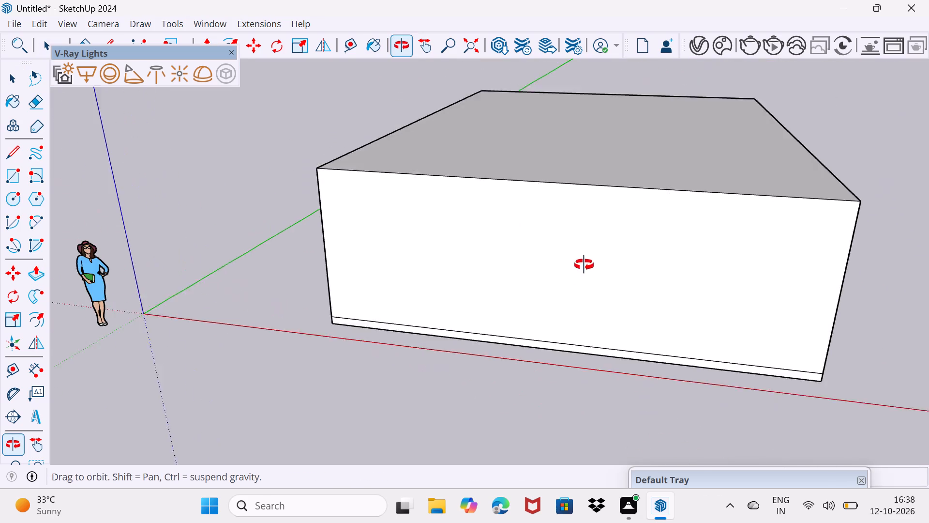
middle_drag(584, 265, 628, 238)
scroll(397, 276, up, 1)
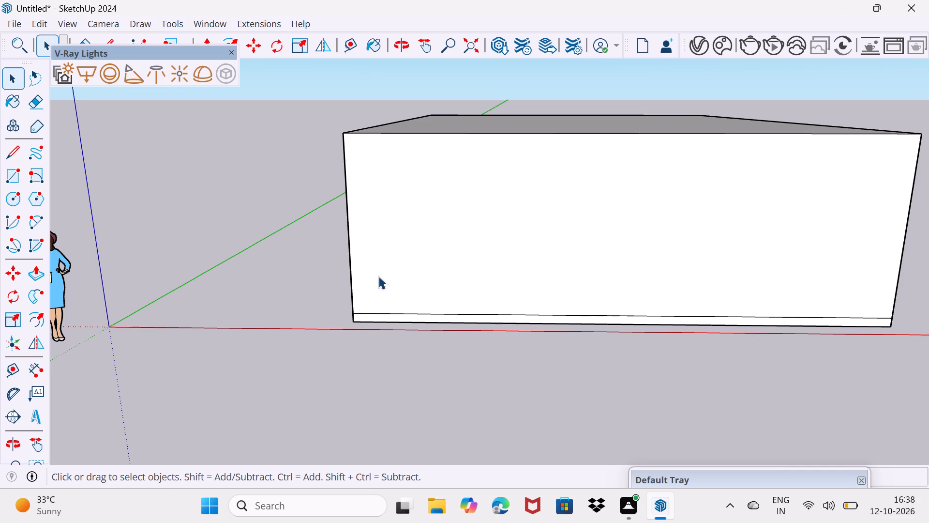
Copy the front wall's left vertical edge along the slab line to just right of the wall's midpoint, dividing the face in two.
middle_drag(375, 275, 428, 276)
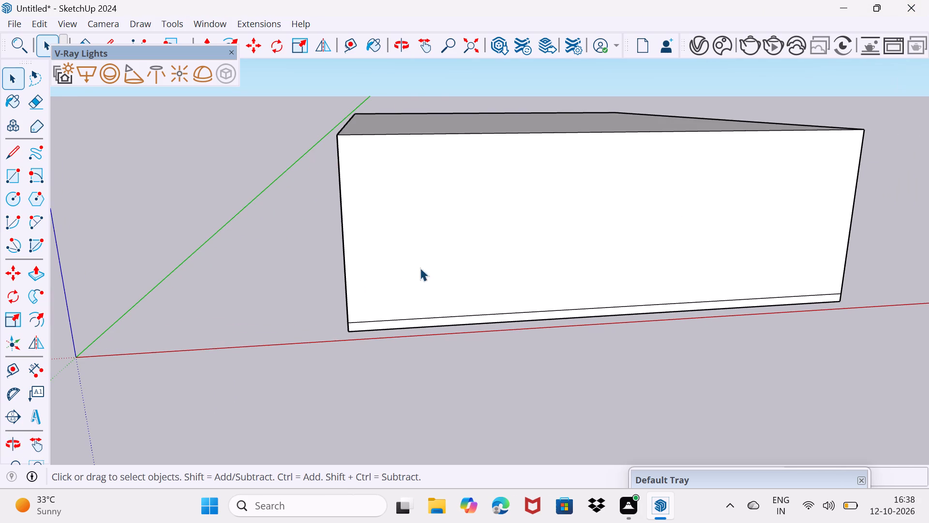
scroll(387, 283, up, 1)
click(341, 286)
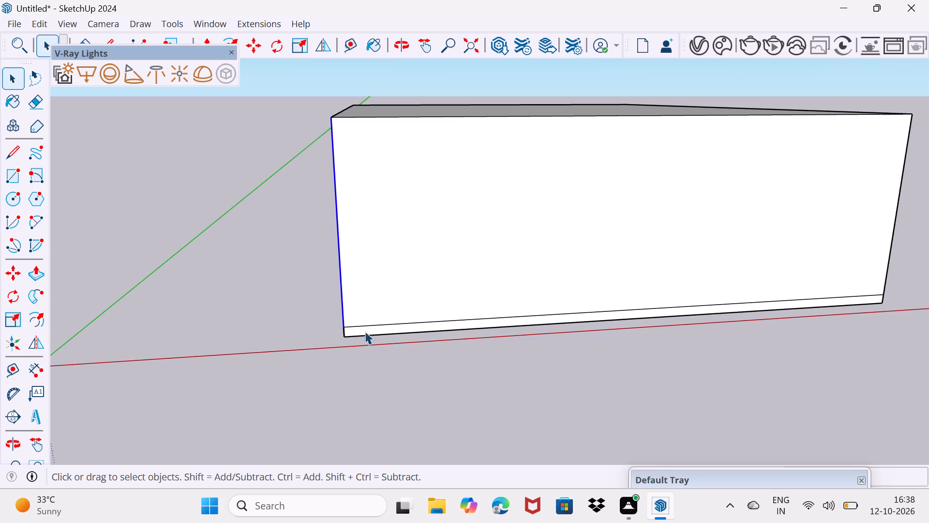
scroll(346, 341, up, 2)
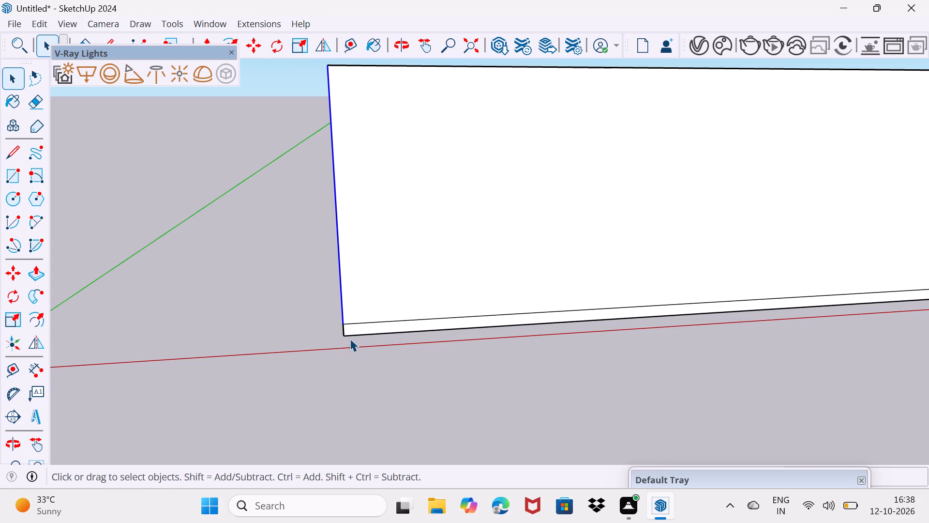
key(m)
click(345, 321)
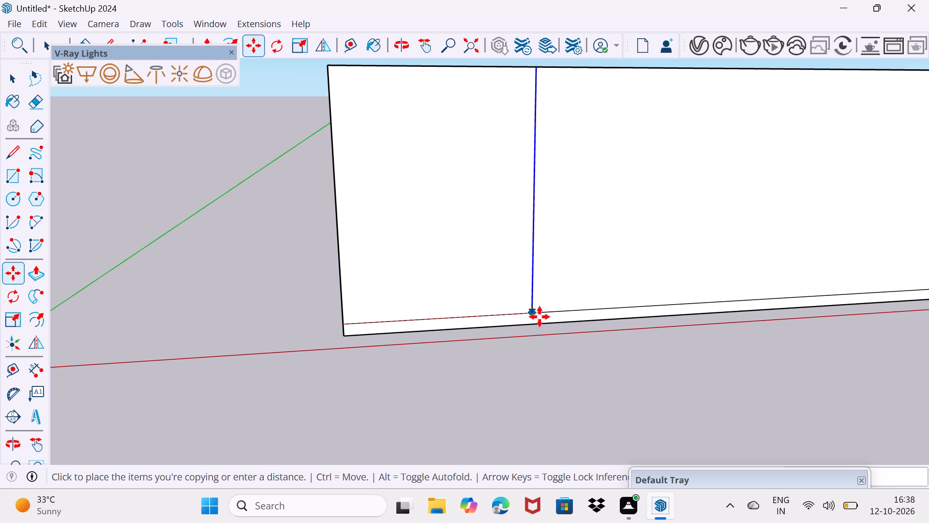
shift+middle_drag(540, 316, 317, 338)
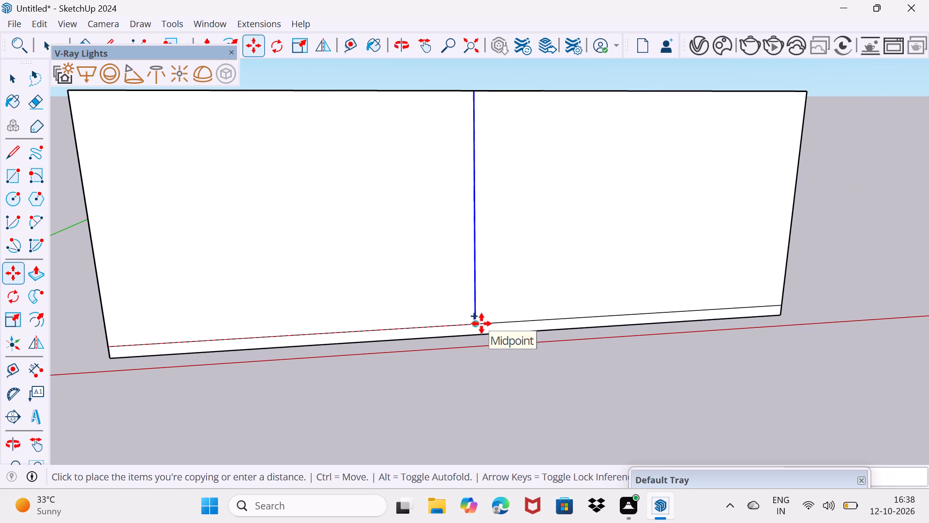
click(503, 319)
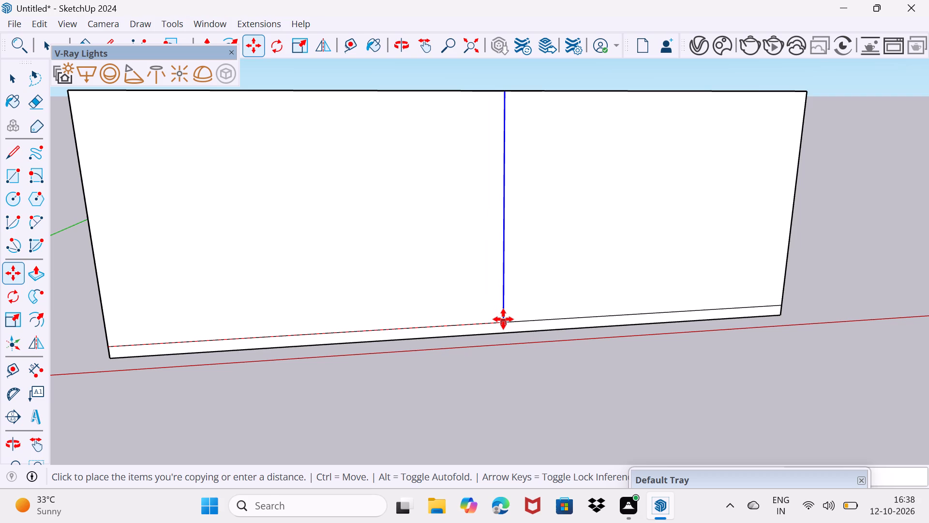
key(space)
drag(422, 283, 440, 261)
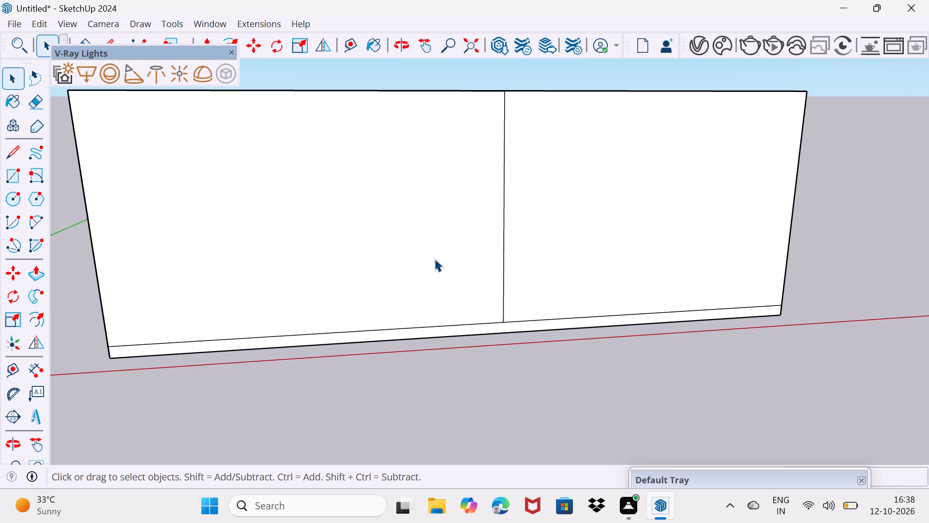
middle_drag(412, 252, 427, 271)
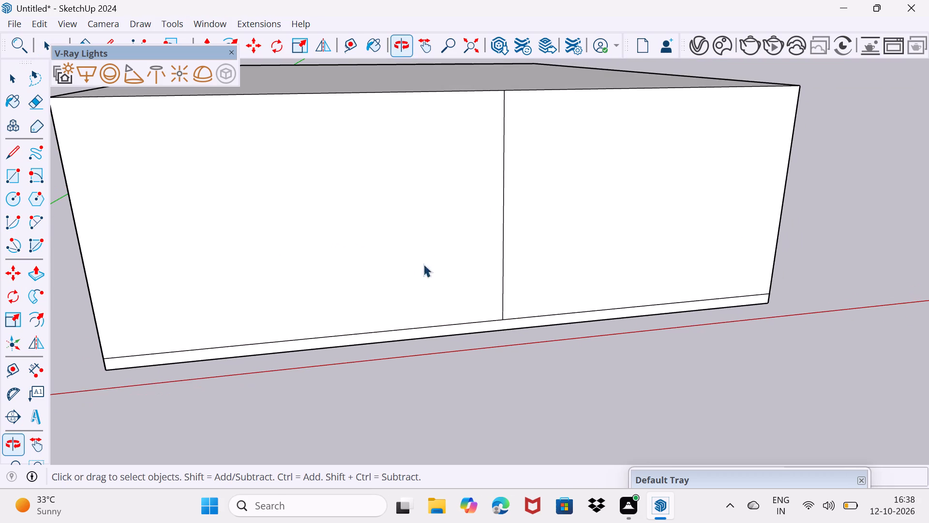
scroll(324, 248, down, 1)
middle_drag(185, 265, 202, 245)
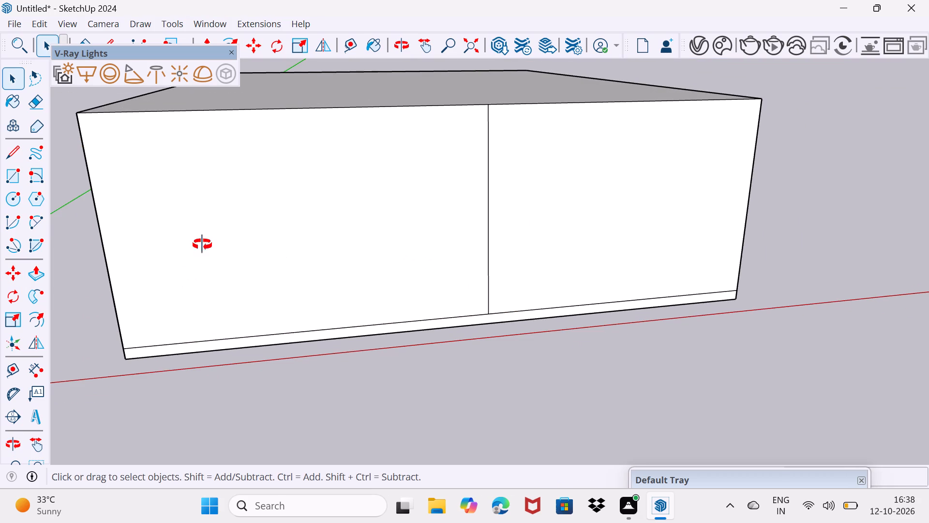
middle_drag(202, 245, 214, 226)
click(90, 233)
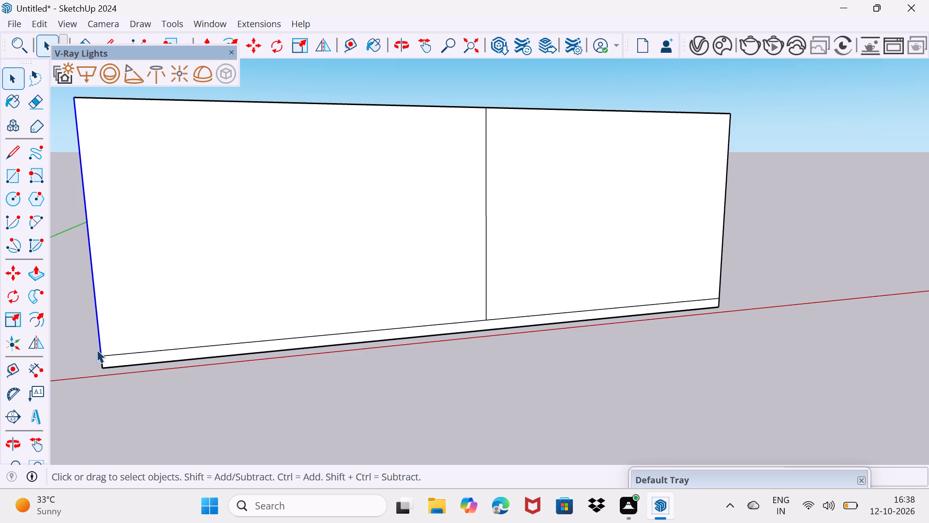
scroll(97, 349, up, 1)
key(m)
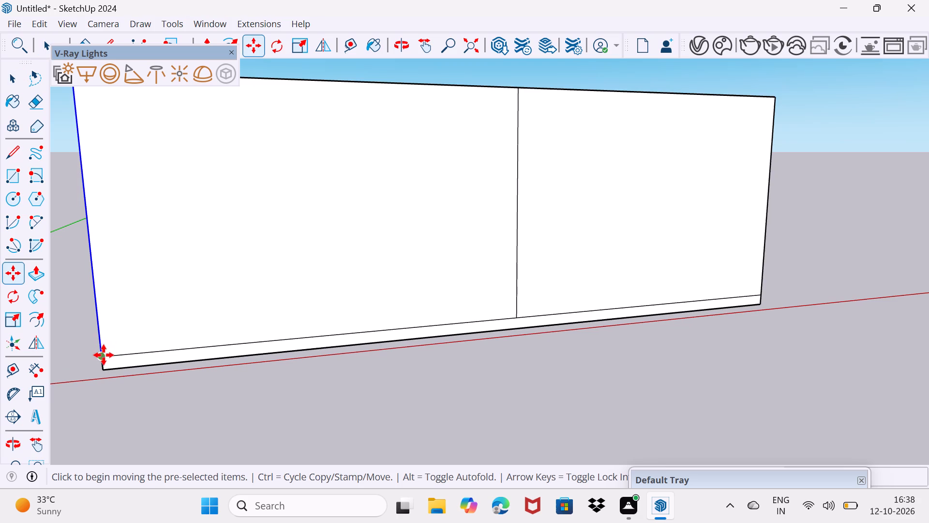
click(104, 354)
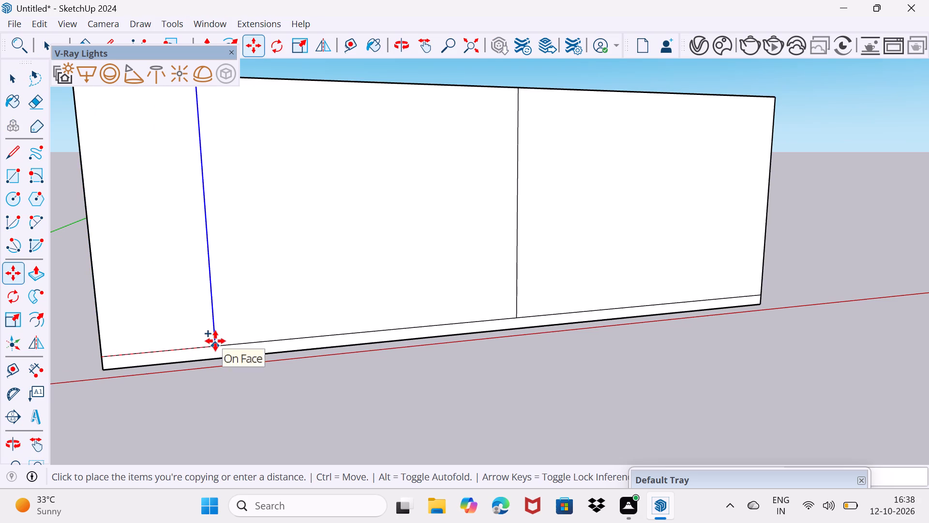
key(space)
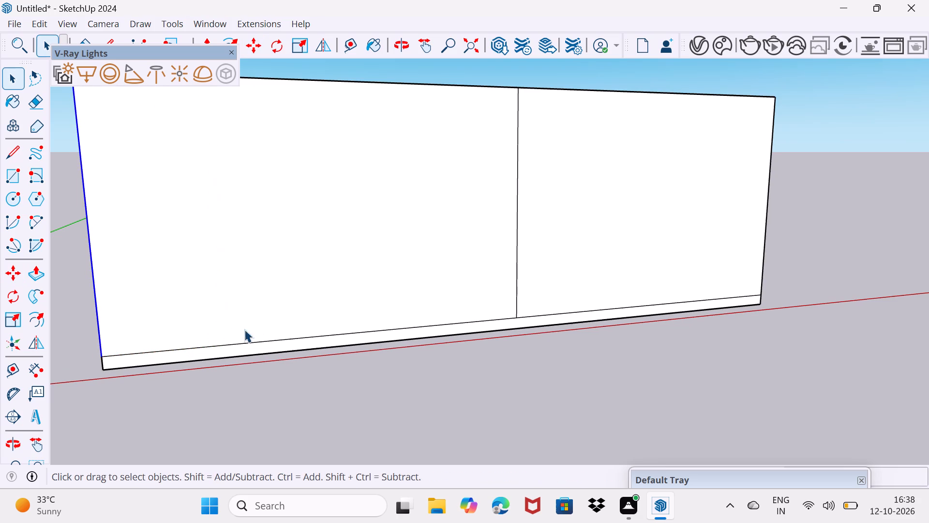
Push/Pull the larger left portion of the front wall deep into the block, leaving an open porch area on the slab.
middle_drag(275, 306, 229, 345)
click(277, 278)
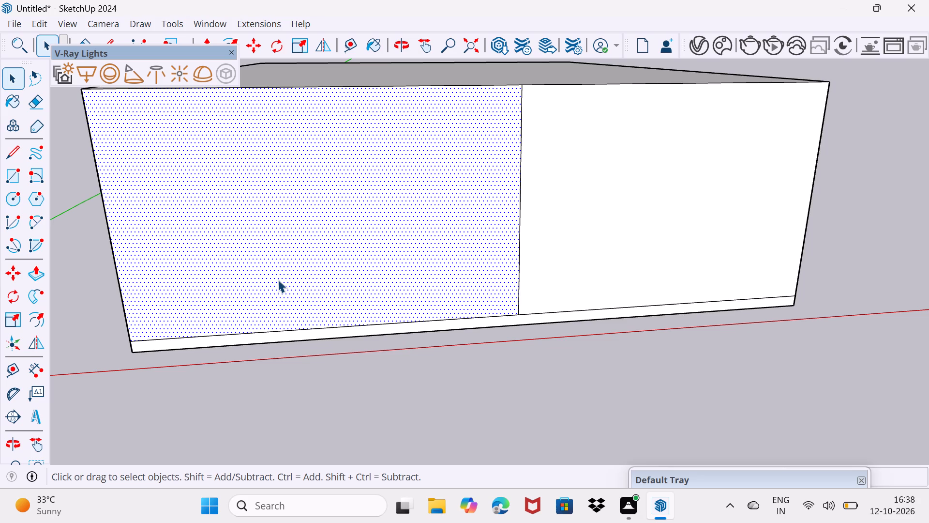
key(p)
key(Return)
click(278, 279)
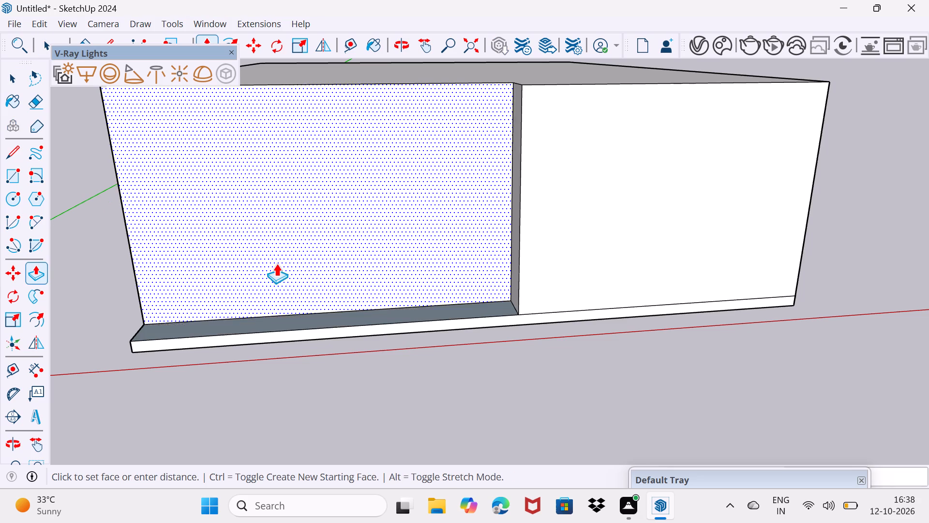
middle_drag(272, 245, 350, 243)
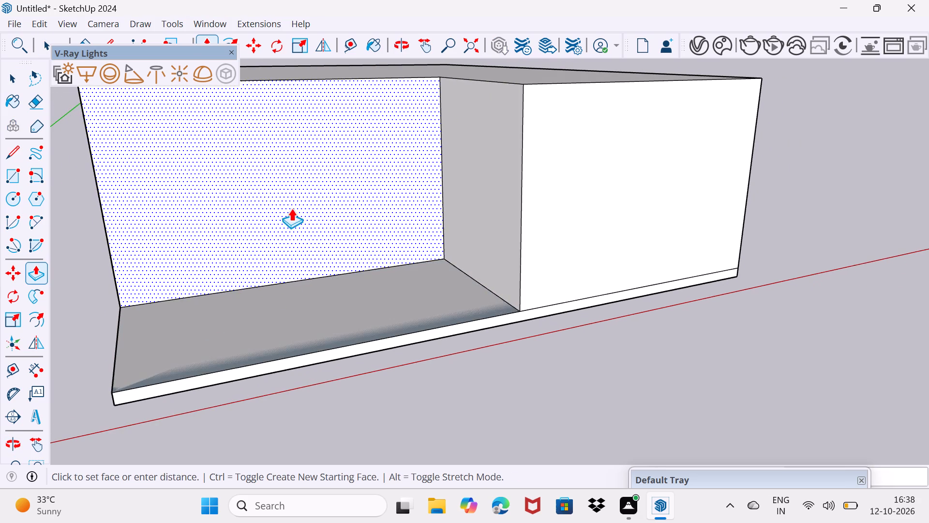
click(276, 198)
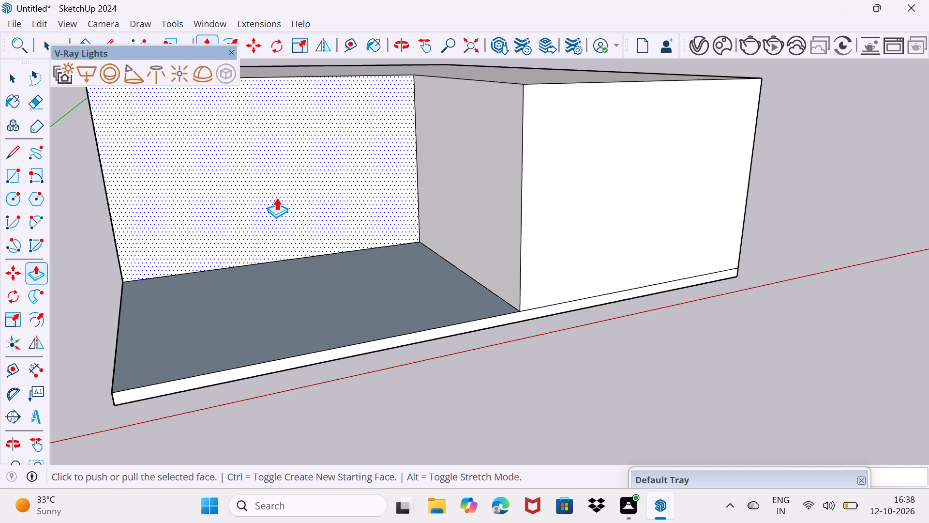
key(space)
middle_drag(275, 286, 303, 280)
drag(279, 290, 288, 280)
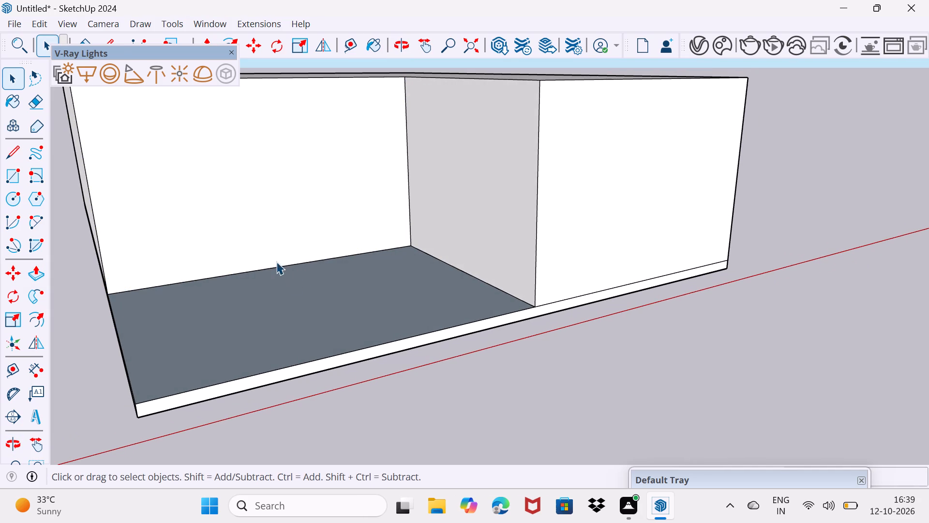
Copy the recessed wall's left vertical edge to its right end and divide the distance by /2 to split the wall into two equal halves.
middle_drag(275, 263, 259, 309)
key(space)
key(space)
key(space)
middle_drag(261, 310, 248, 382)
middle_drag(246, 381, 222, 325)
scroll(154, 301, up, 2)
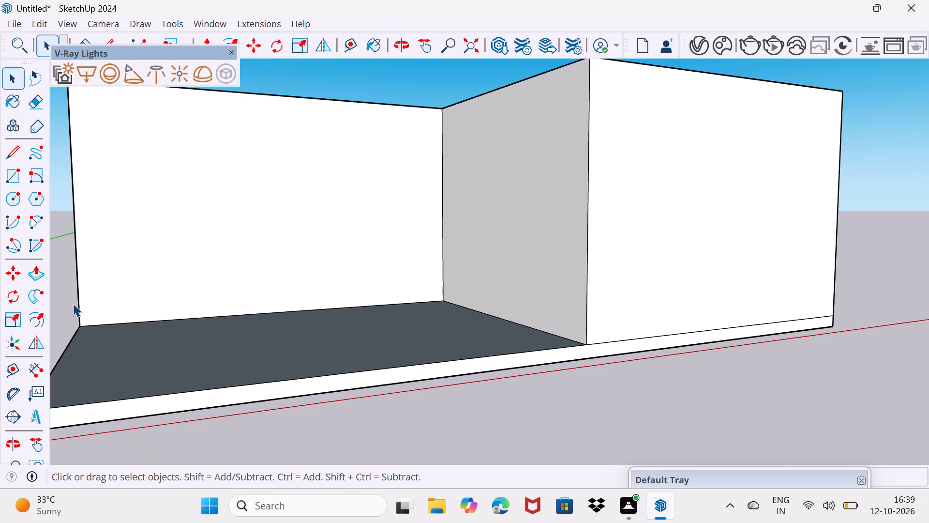
click(78, 308)
scroll(90, 323, up, 2)
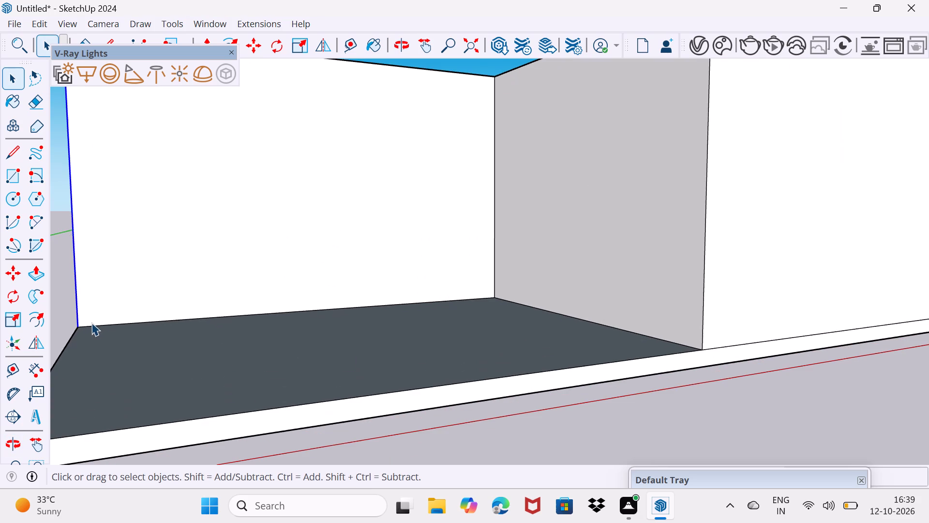
key(m)
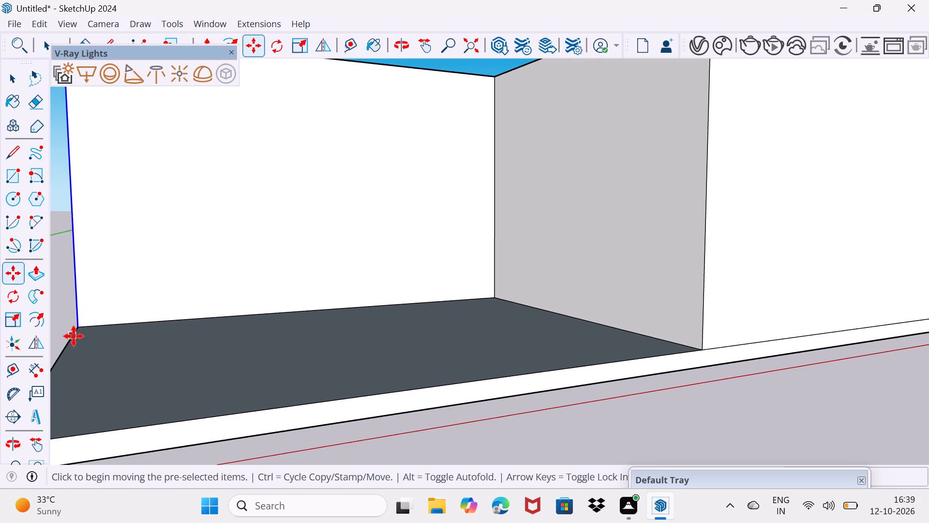
click(78, 327)
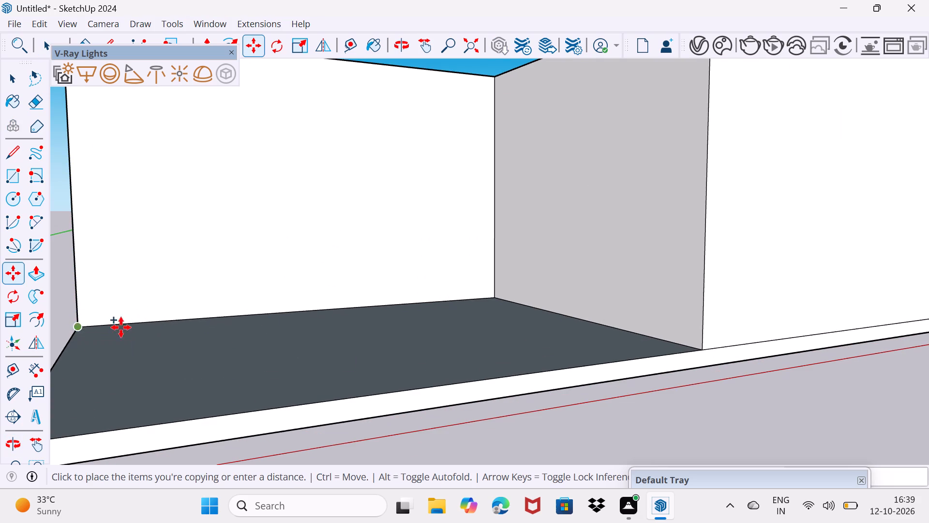
click(489, 295)
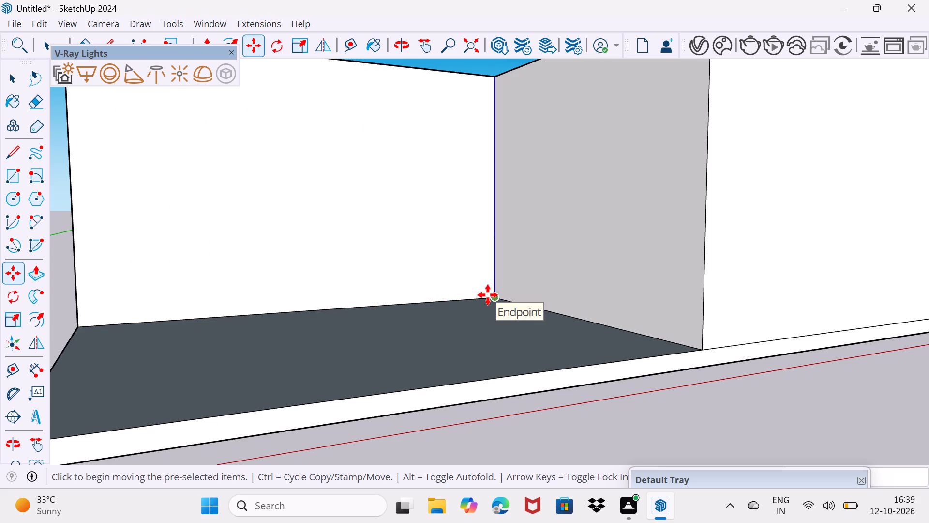
text(/2)
key(Return)
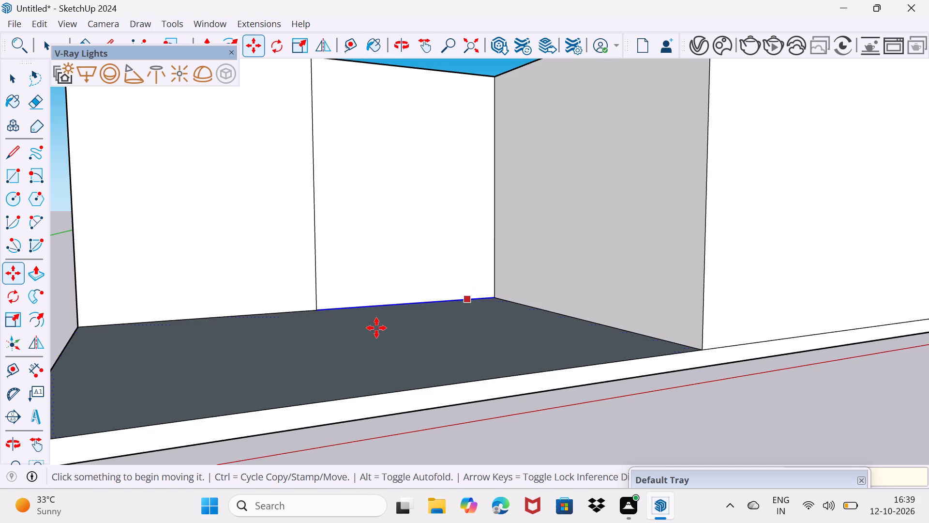
key(space)
Push/Pull the left half of the recessed wall slightly further back to create a stepped setback.
scroll(341, 299, down, 2)
middle_drag(331, 309, 321, 333)
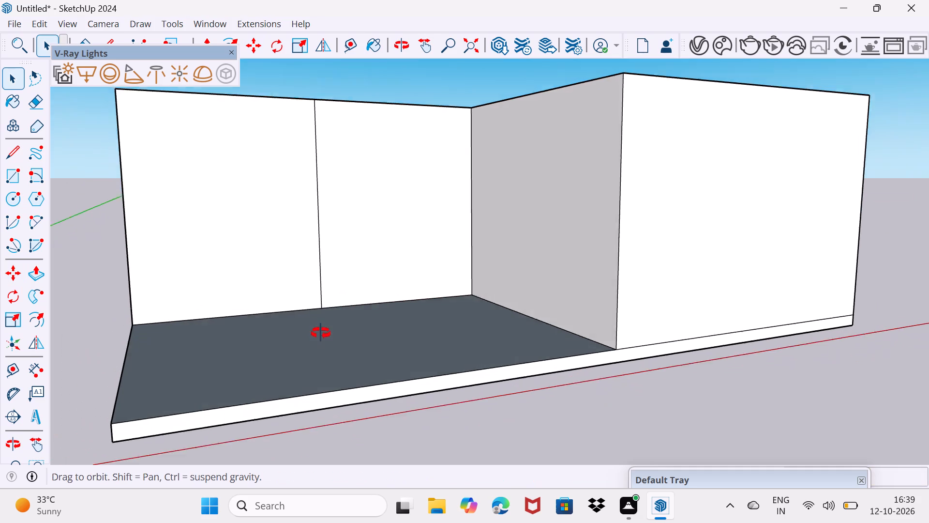
middle_drag(321, 333, 316, 330)
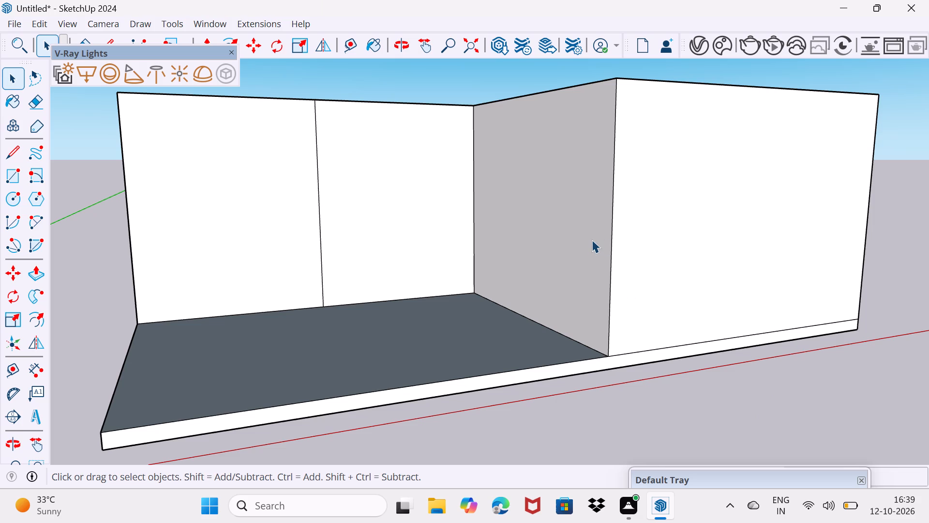
scroll(250, 250, up, 1)
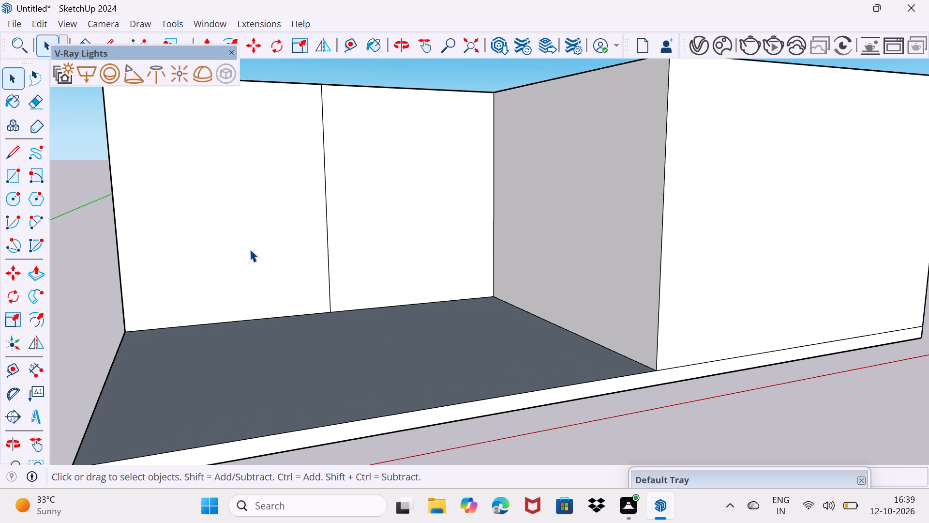
click(227, 229)
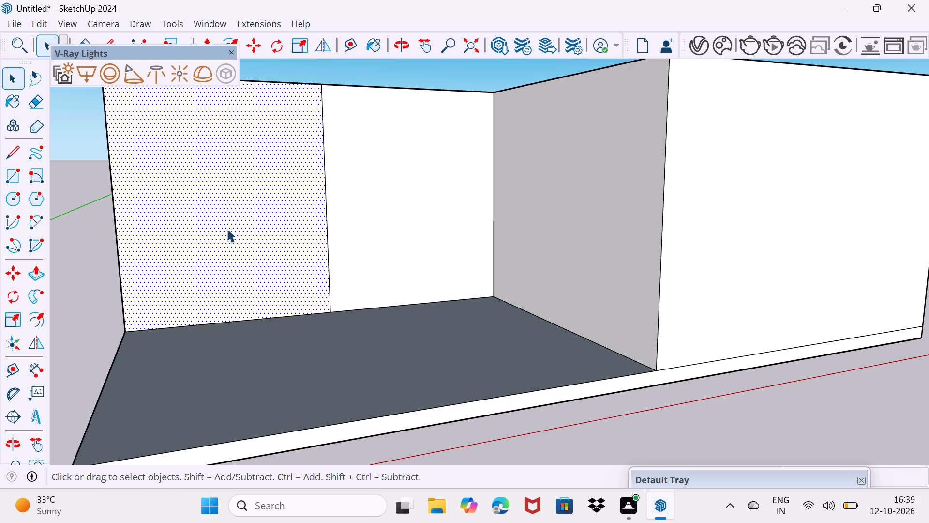
middle_drag(227, 229, 233, 384)
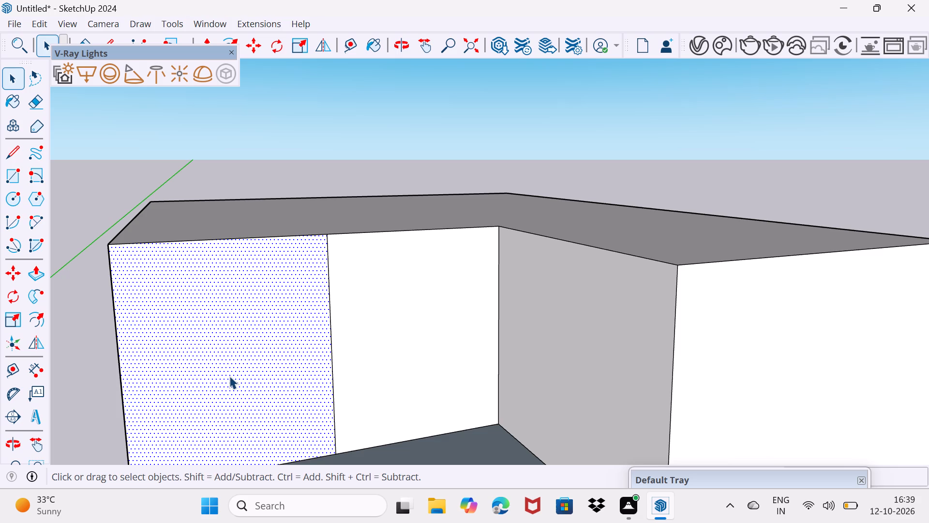
key(p)
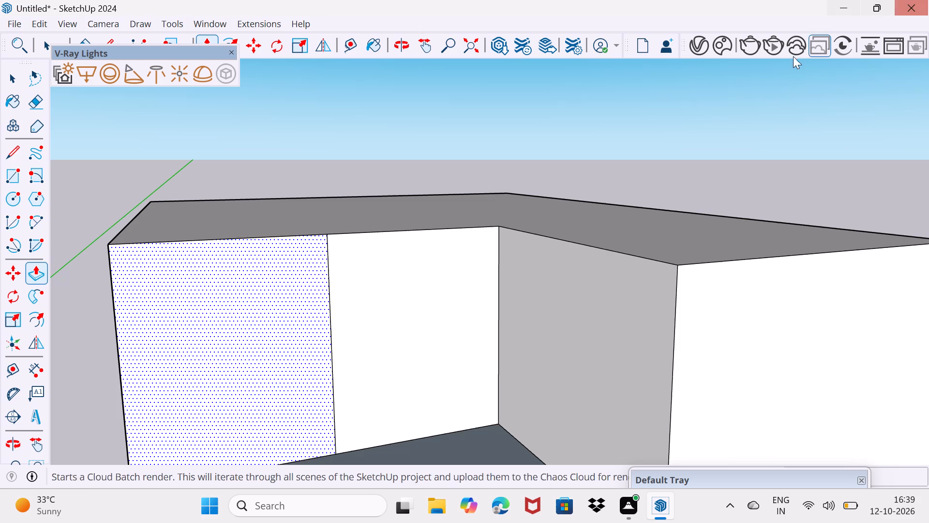
middle_drag(346, 341, 355, 257)
click(266, 287)
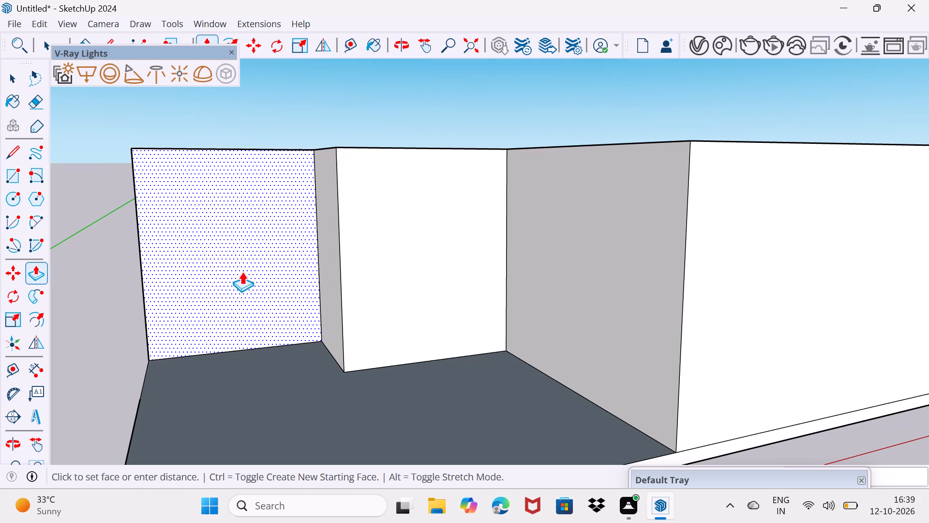
click(242, 272)
key(space)
drag(241, 283, 295, 231)
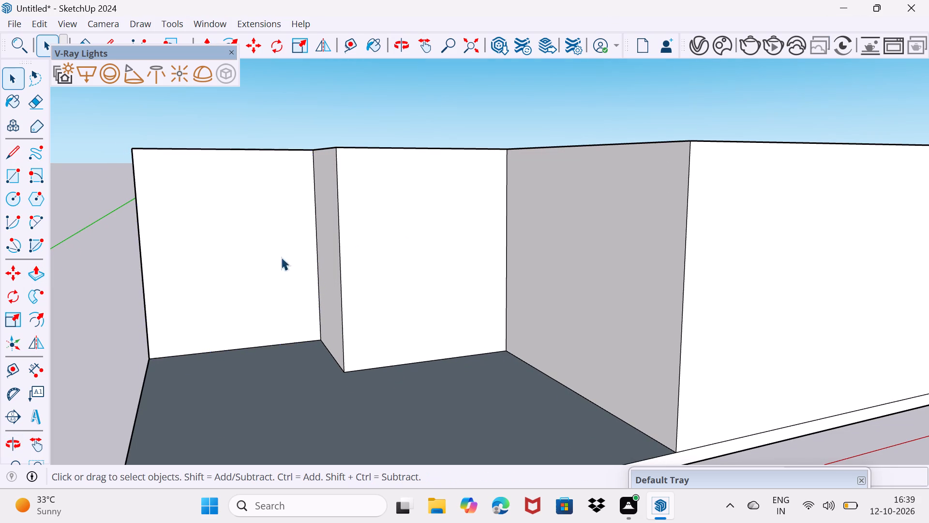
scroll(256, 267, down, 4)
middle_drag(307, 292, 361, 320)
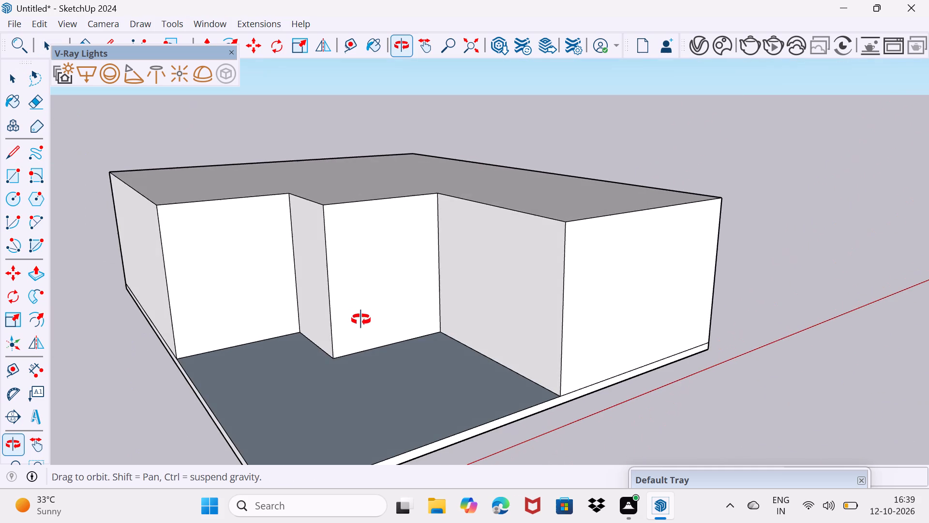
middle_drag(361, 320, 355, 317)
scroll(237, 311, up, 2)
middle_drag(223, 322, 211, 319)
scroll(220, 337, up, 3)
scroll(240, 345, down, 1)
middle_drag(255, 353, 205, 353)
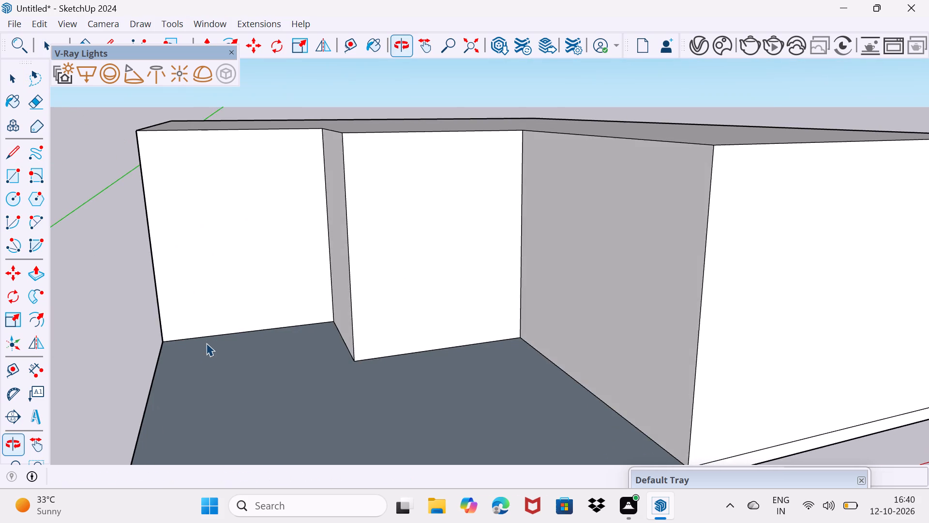
Draw a tall door rectangle on the set-back left recessed wall, starting on its bottom edge near the middle.
scroll(206, 340, up, 2)
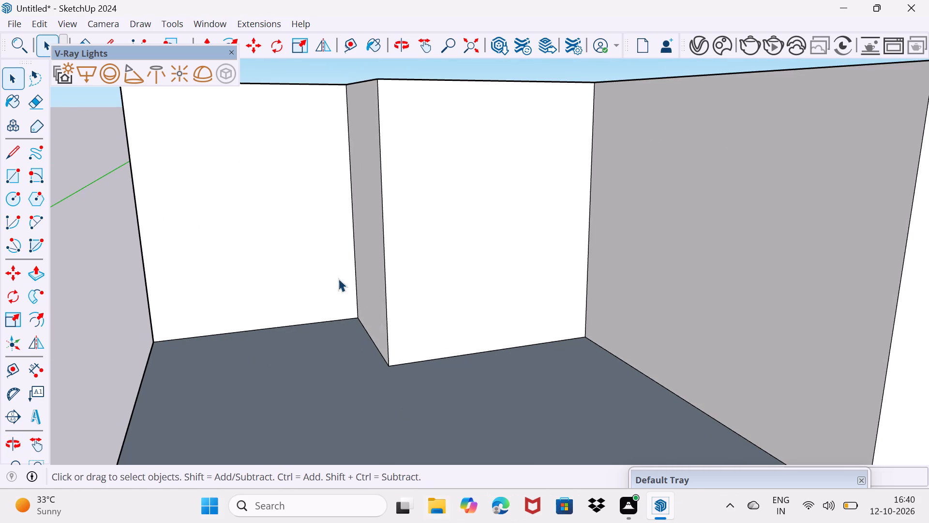
scroll(237, 346, up, 2)
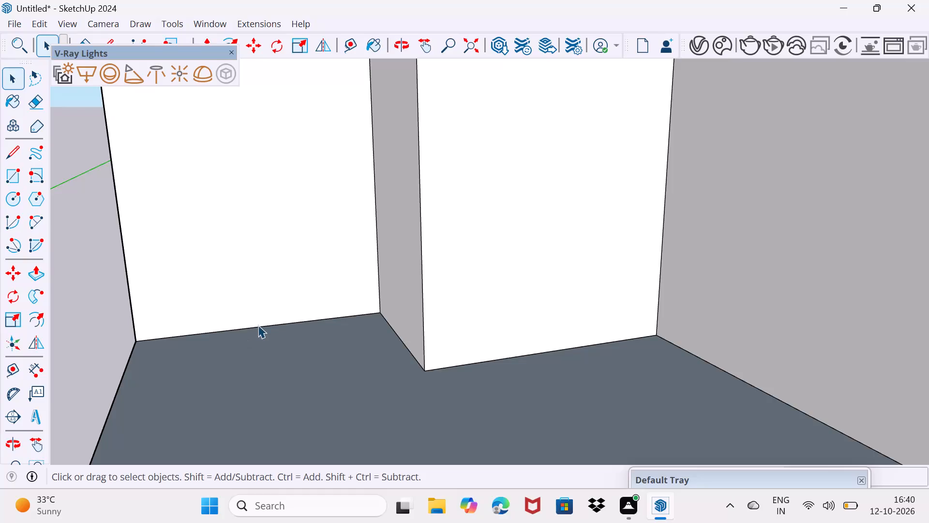
key(r)
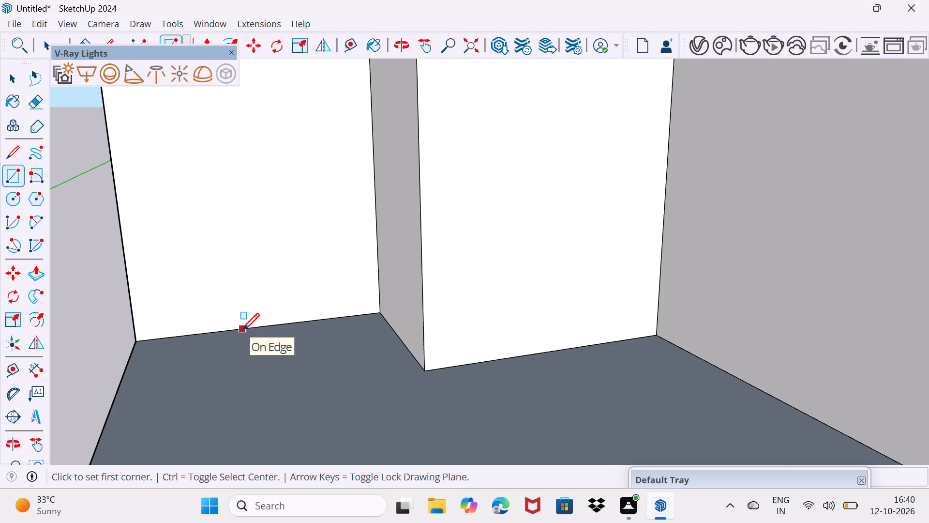
drag(246, 327, 251, 321)
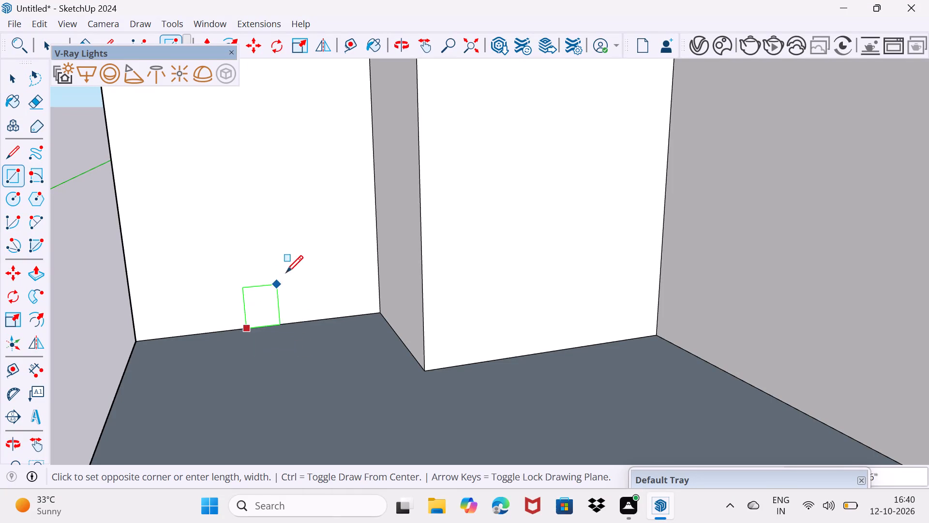
click(314, 157)
key(space)
scroll(326, 207, down, 2)
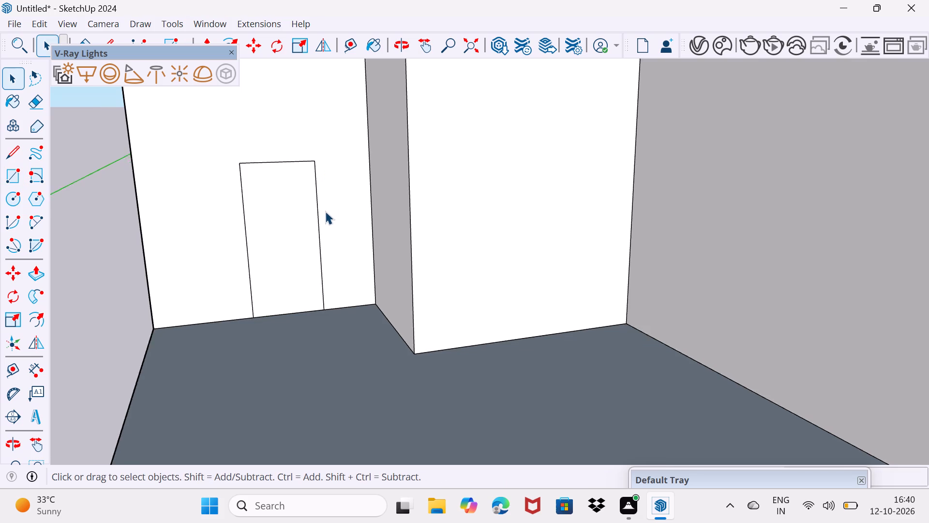
Draw a large, nearly square window rectangle centred on the recessed wall beside the door wall.
scroll(325, 211, down, 1)
shift+middle_drag(364, 204, 336, 274)
middle_drag(342, 279, 327, 274)
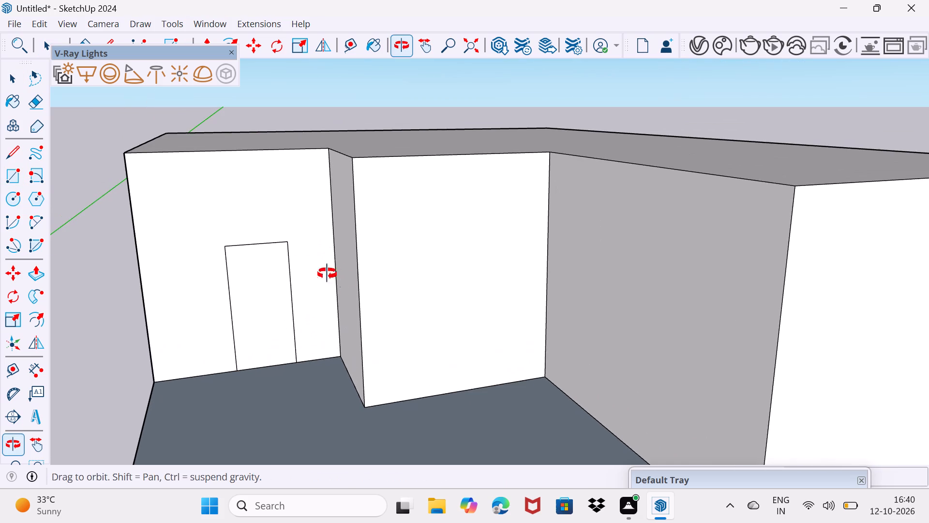
middle_drag(327, 274, 299, 267)
scroll(355, 254, up, 2)
key(r)
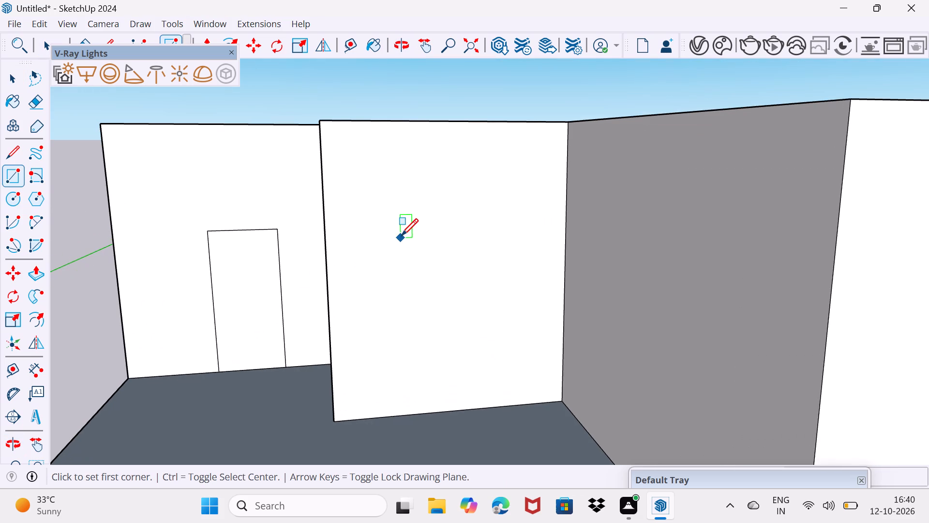
click(387, 207)
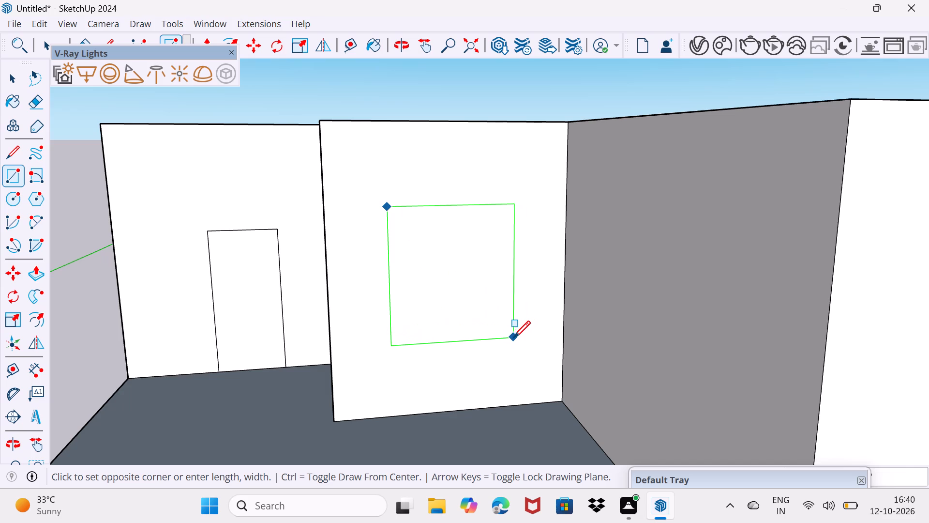
click(518, 341)
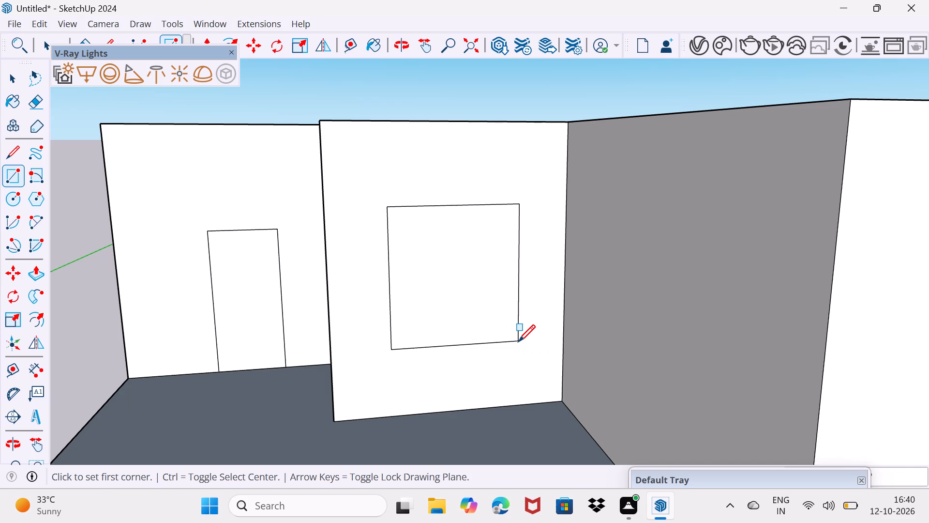
Push/Pull the window rectangle slightly into the wall to form a shallow recess.
key(space)
click(450, 309)
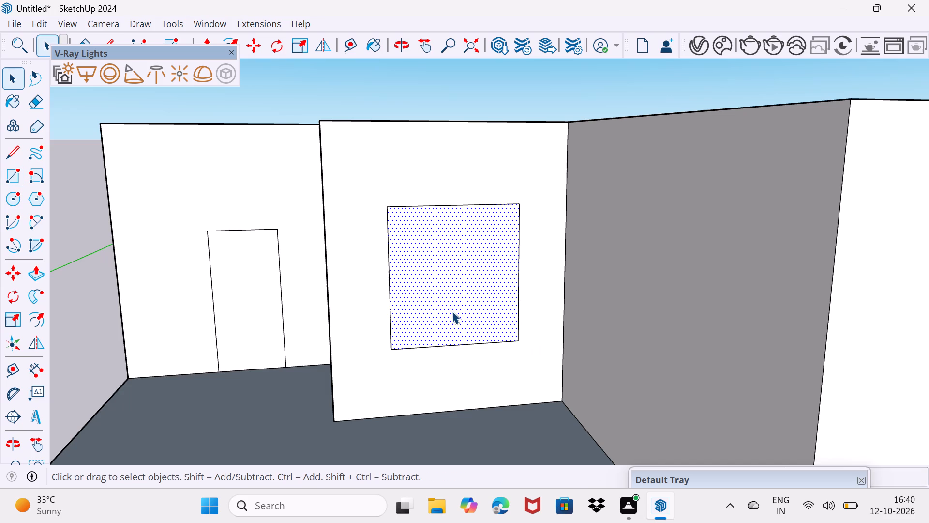
key(p)
click(453, 311)
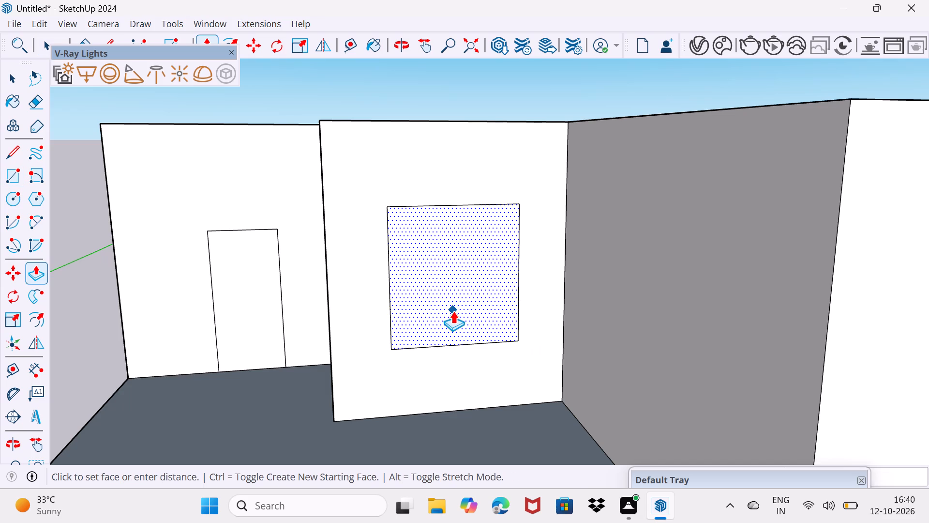
click(448, 300)
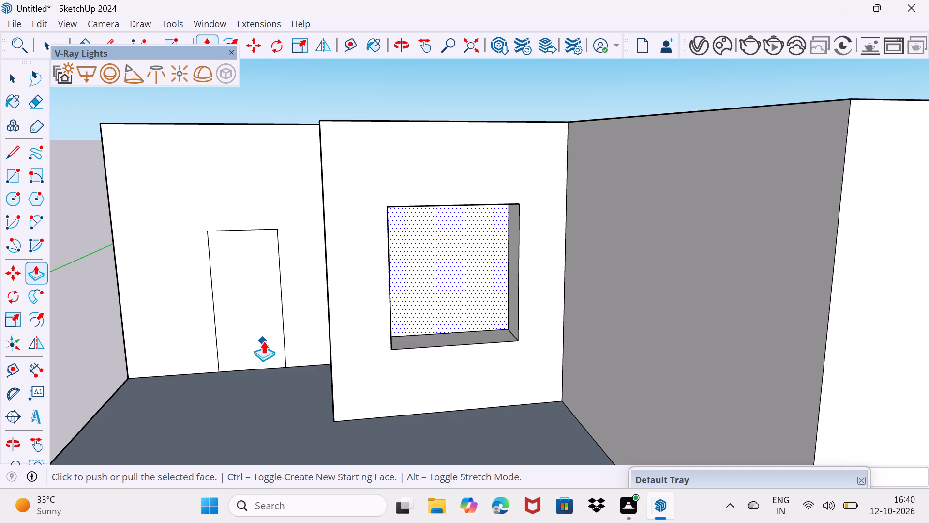
Push/Pull the door rectangle slightly into the wall to form a shallow door recess.
key(space)
click(256, 340)
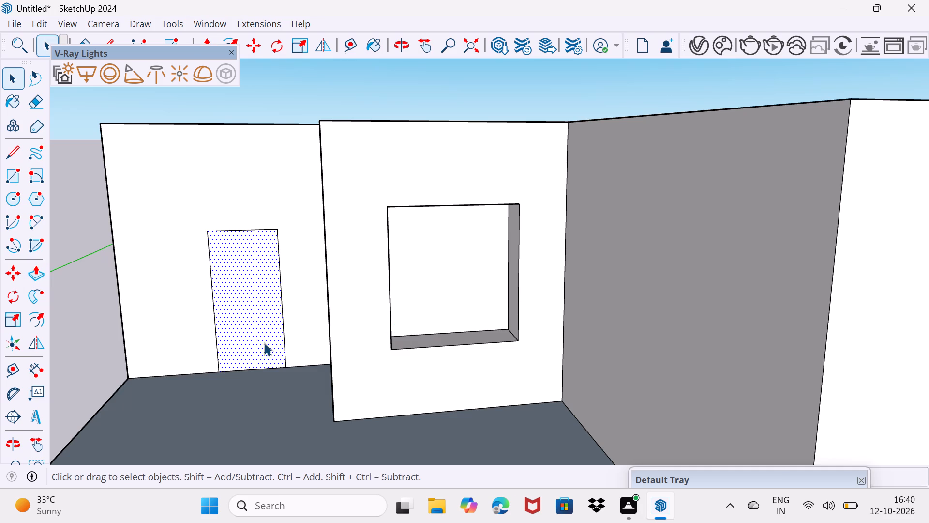
key(p)
click(267, 338)
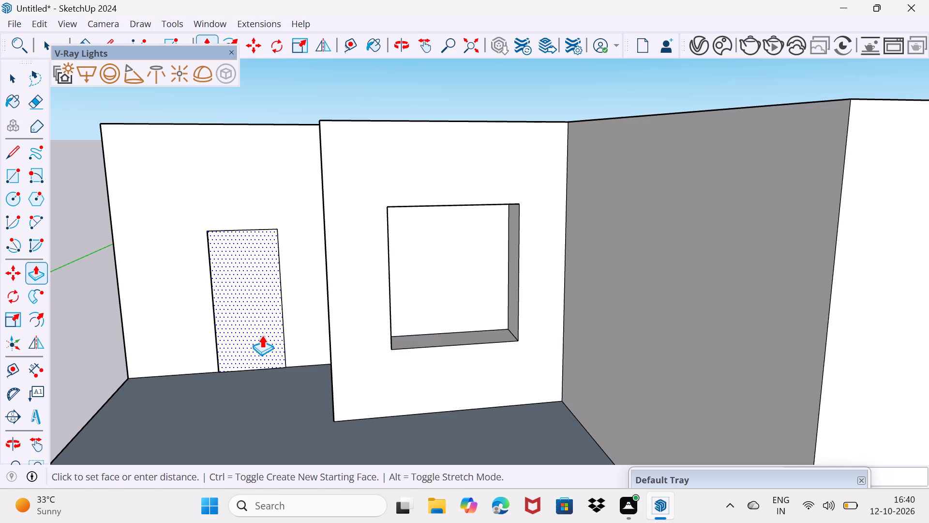
click(253, 325)
key(space)
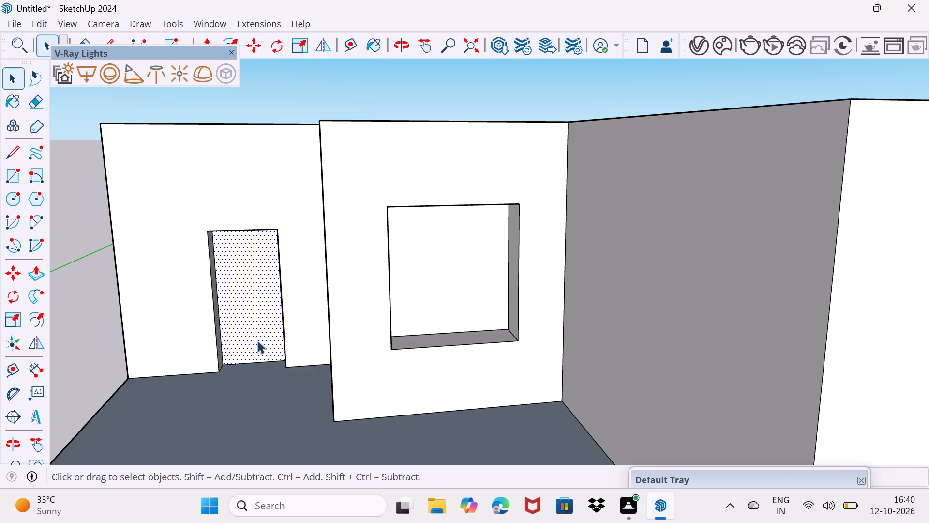
drag(261, 366, 281, 324)
Copy the porch floor's outer left edge 6" inward along the front edge to mark a narrow wall strip.
scroll(253, 344, down, 3)
middle_drag(234, 373, 459, 323)
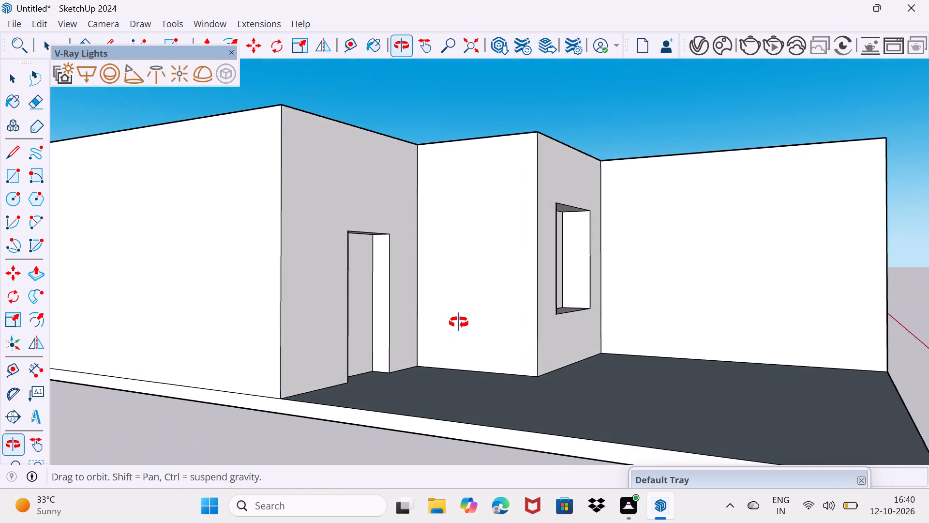
middle_drag(459, 323, 261, 338)
scroll(261, 338, down, 1)
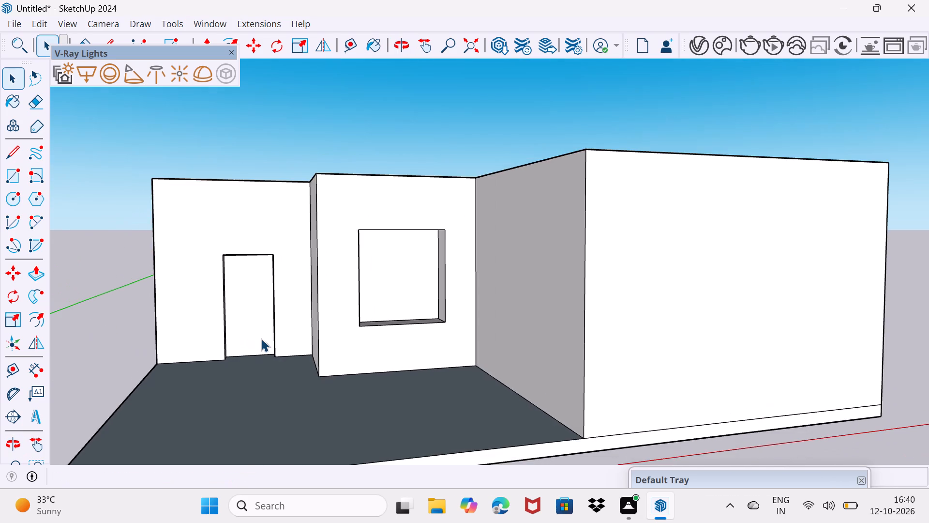
scroll(261, 338, down, 2)
scroll(144, 444, up, 2)
middle_drag(144, 444, 155, 430)
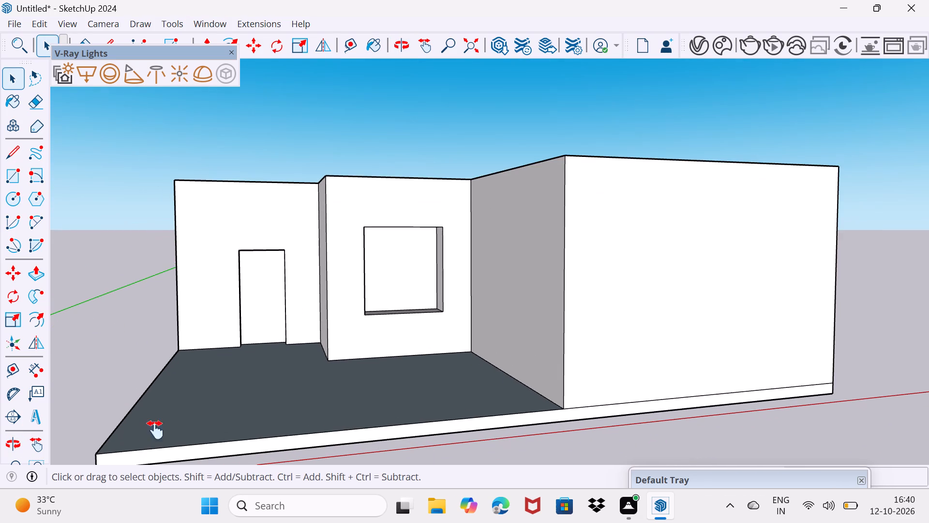
middle_drag(155, 430, 220, 374)
scroll(174, 375, up, 2)
middle_drag(215, 362, 214, 390)
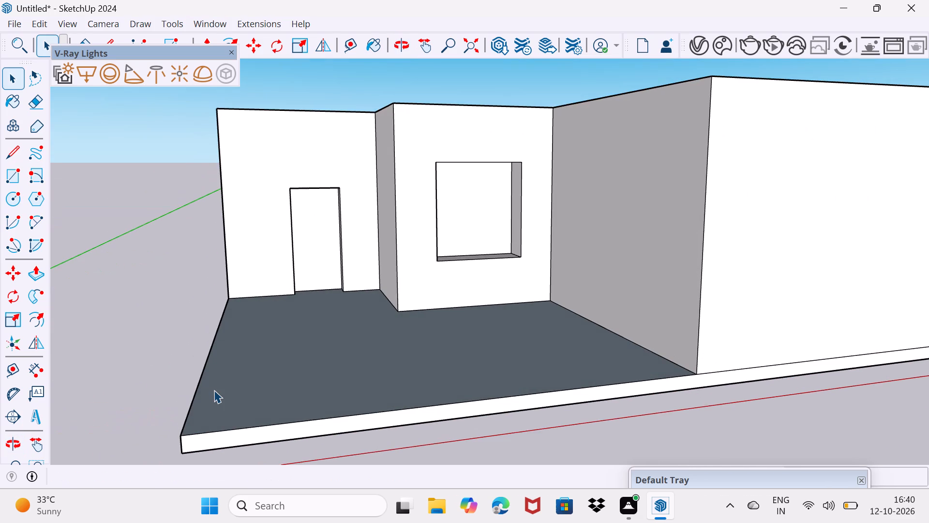
middle_drag(214, 390, 213, 309)
middle_drag(214, 342, 202, 432)
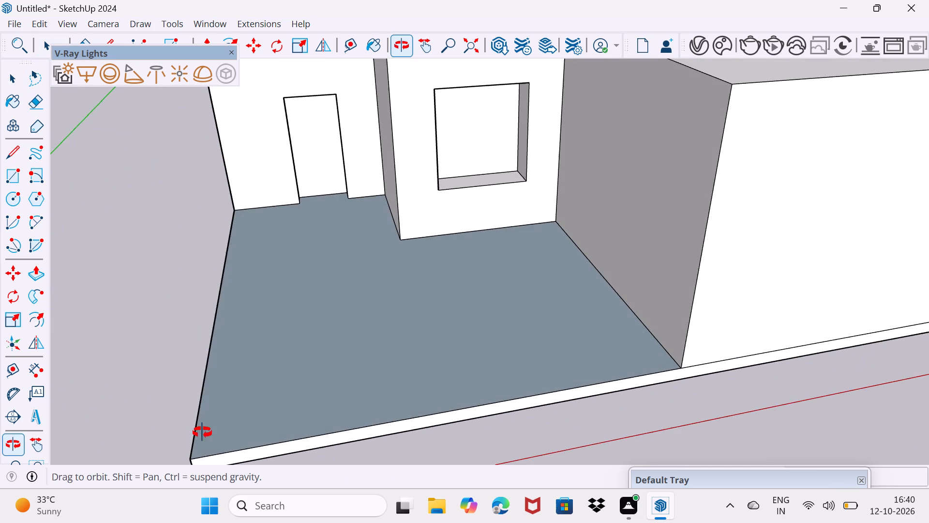
middle_drag(202, 432, 201, 431)
click(194, 430)
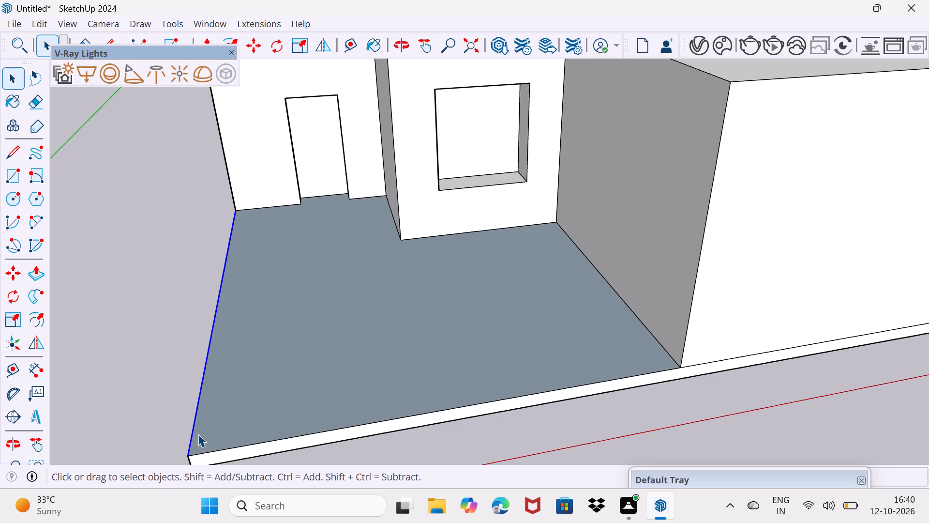
key(m)
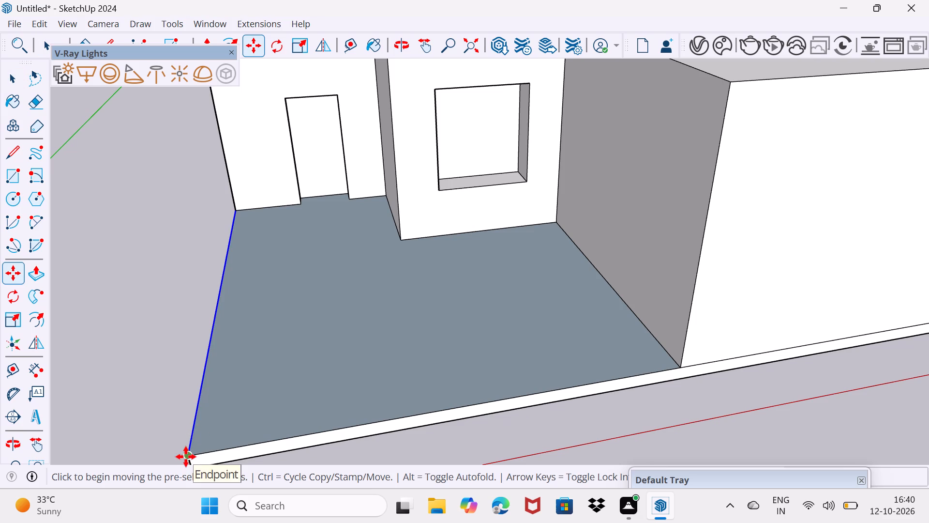
click(186, 457)
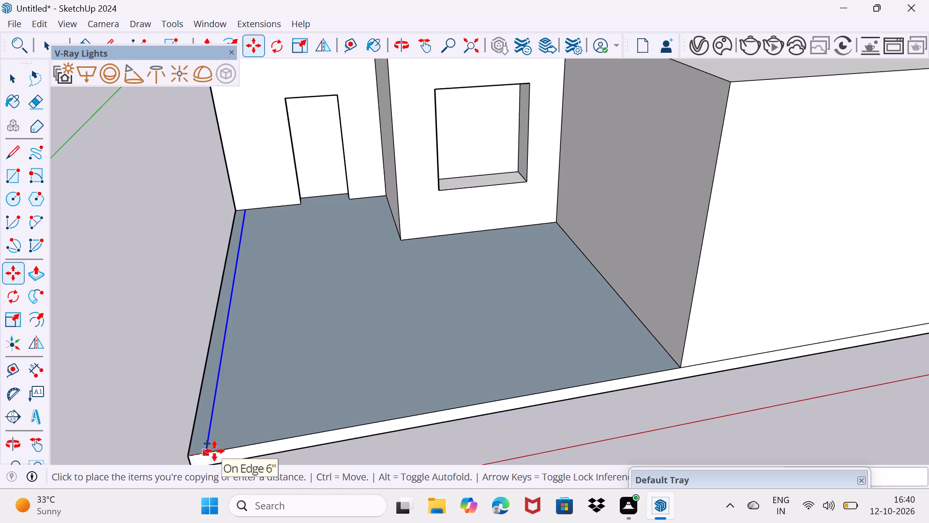
click(214, 451)
key(space)
drag(231, 423, 254, 379)
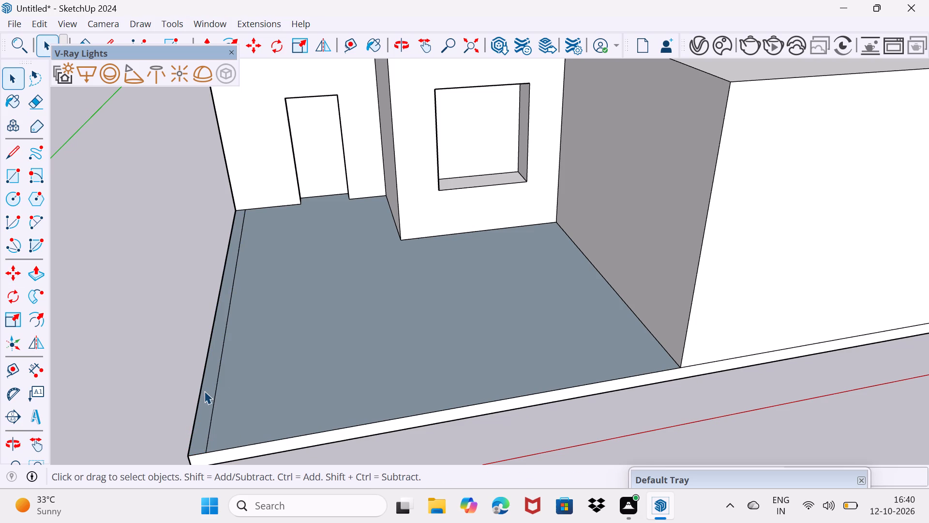
Push/Pull the narrow strip along the porch's left side up to the height of the existing walls.
click(204, 391)
key(p)
click(208, 392)
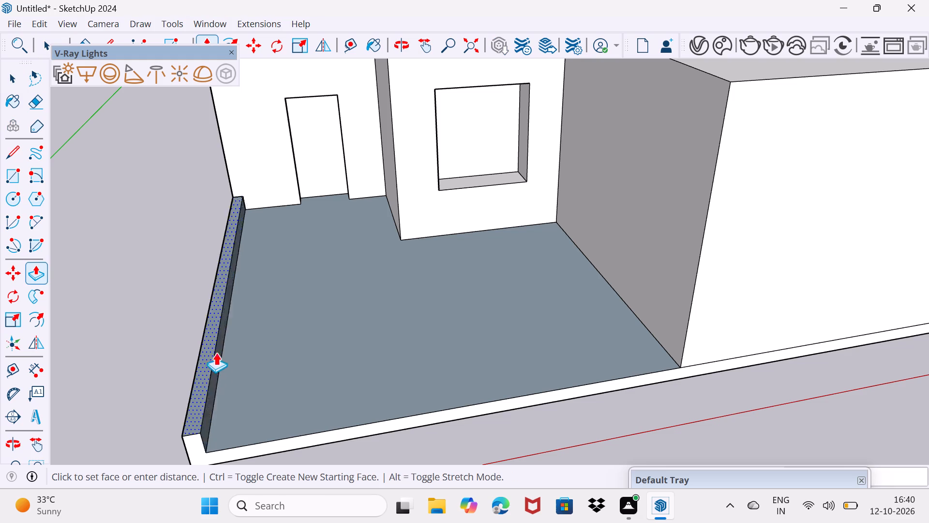
scroll(223, 292, down, 5)
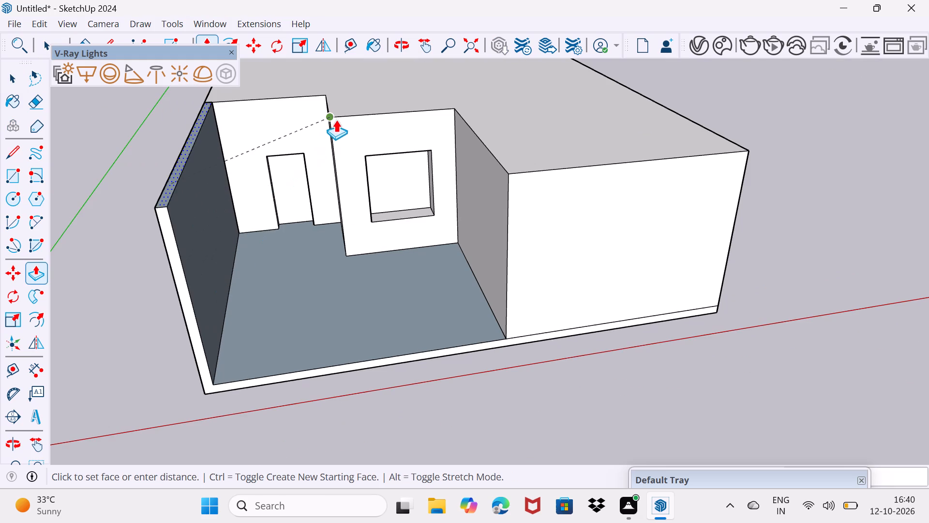
click(337, 115)
key(space)
drag(246, 310, 265, 280)
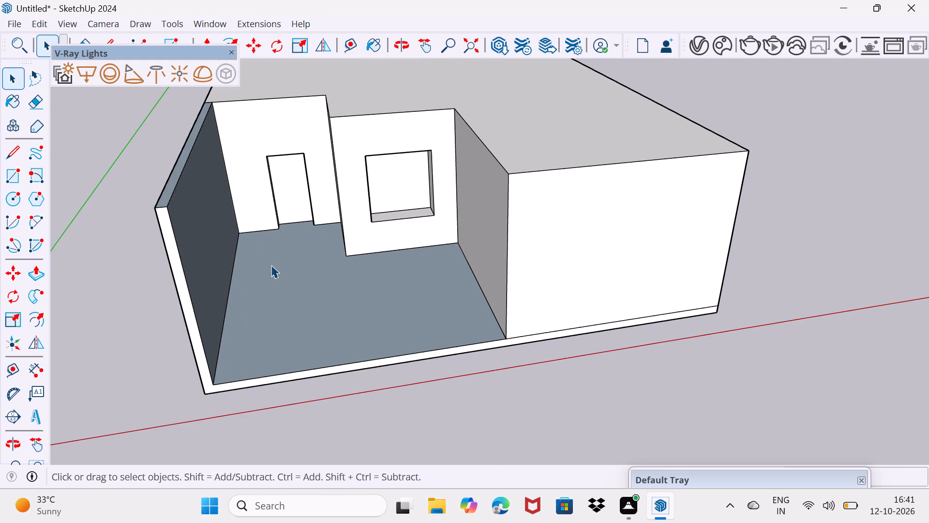
Copy the porch floor's front edge 8" inward to mark a narrow wall strip along the front.
scroll(269, 266, down, 2)
middle_drag(271, 310, 314, 248)
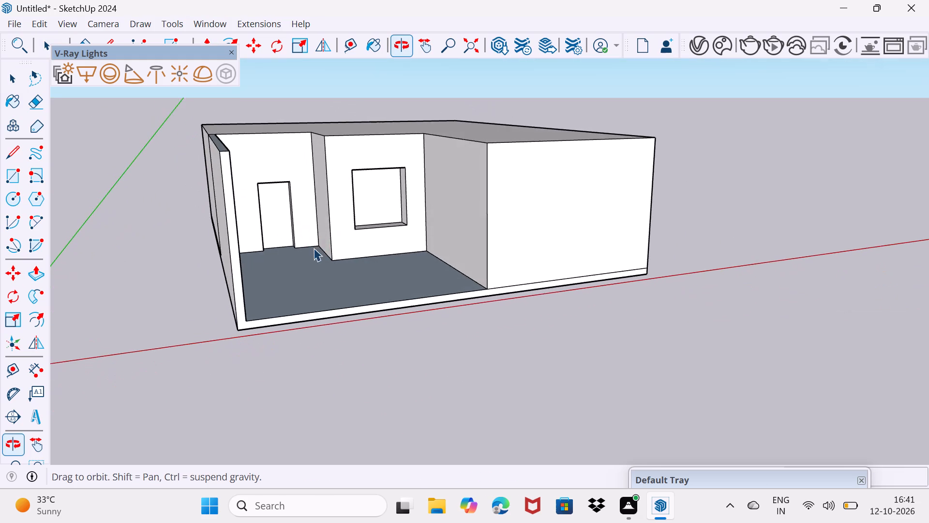
middle_drag(314, 248, 314, 248)
scroll(323, 304, up, 1)
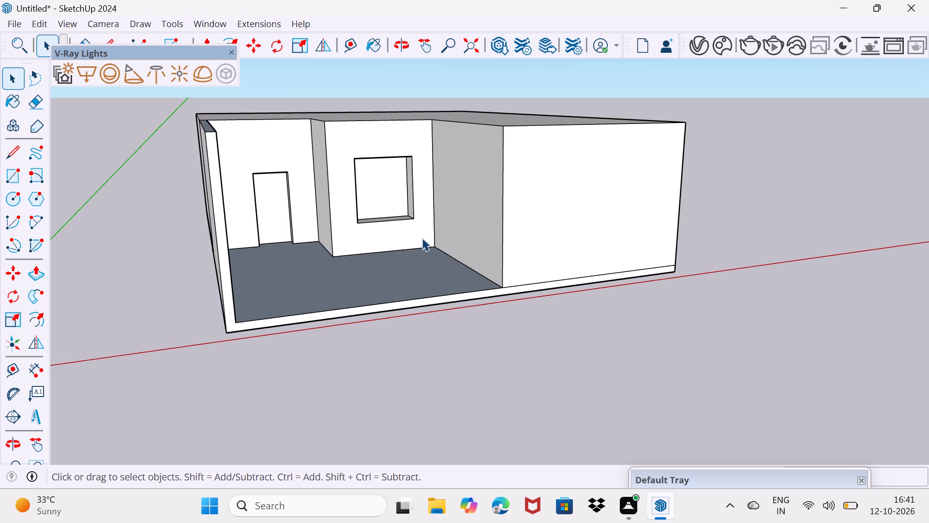
middle_drag(422, 238, 352, 342)
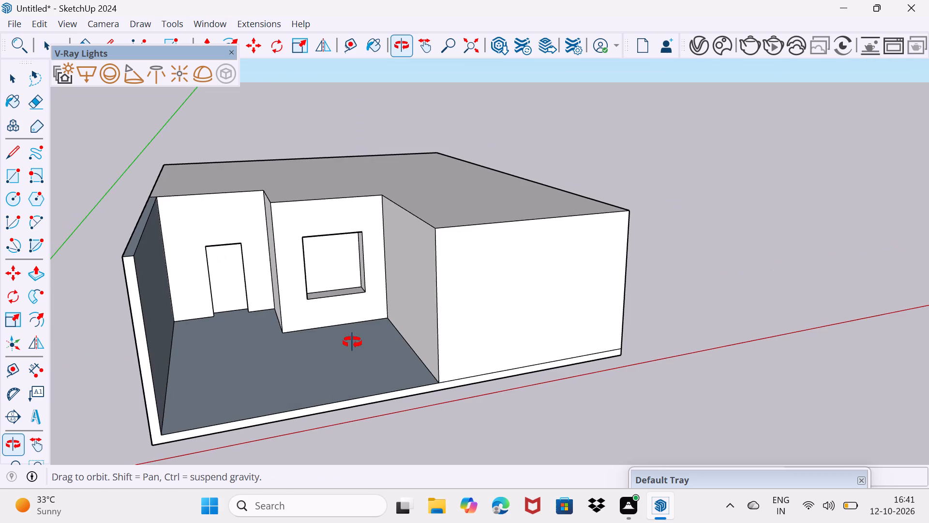
middle_drag(352, 342, 330, 337)
scroll(321, 385, up, 2)
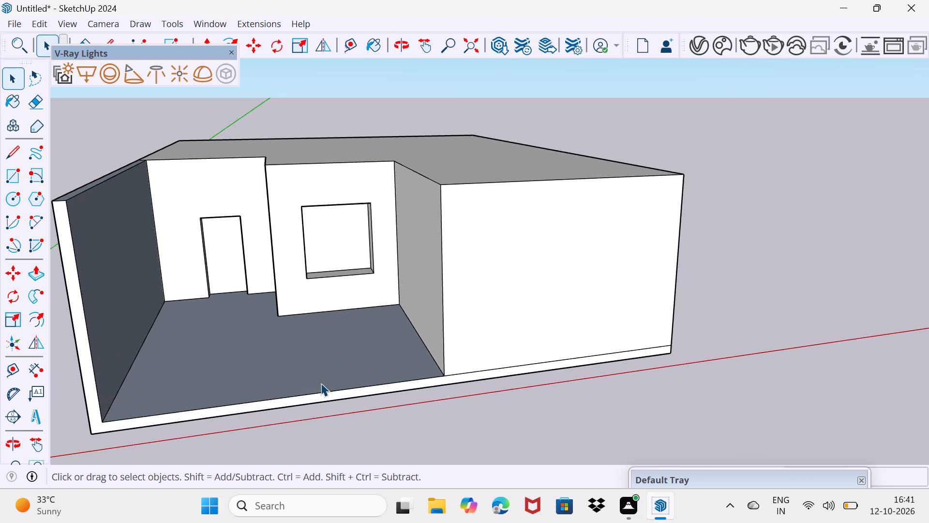
scroll(320, 379, up, 1)
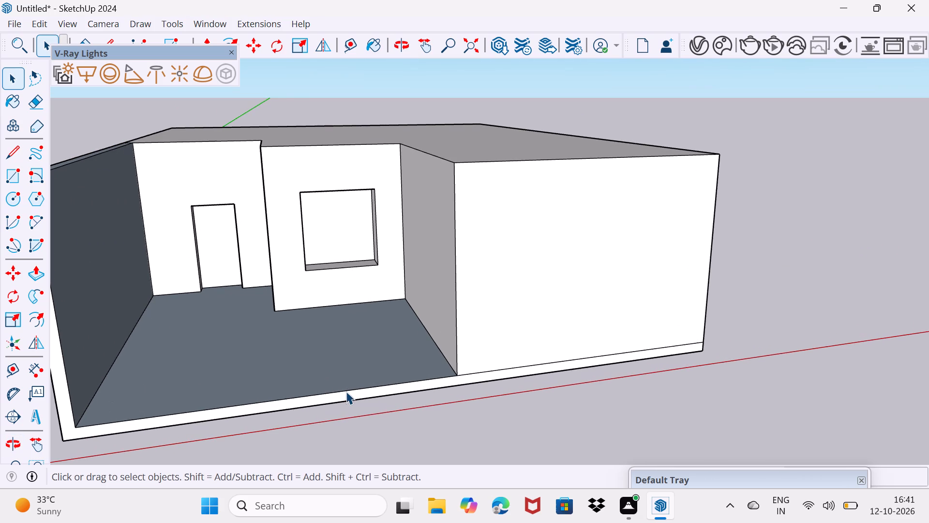
click(346, 391)
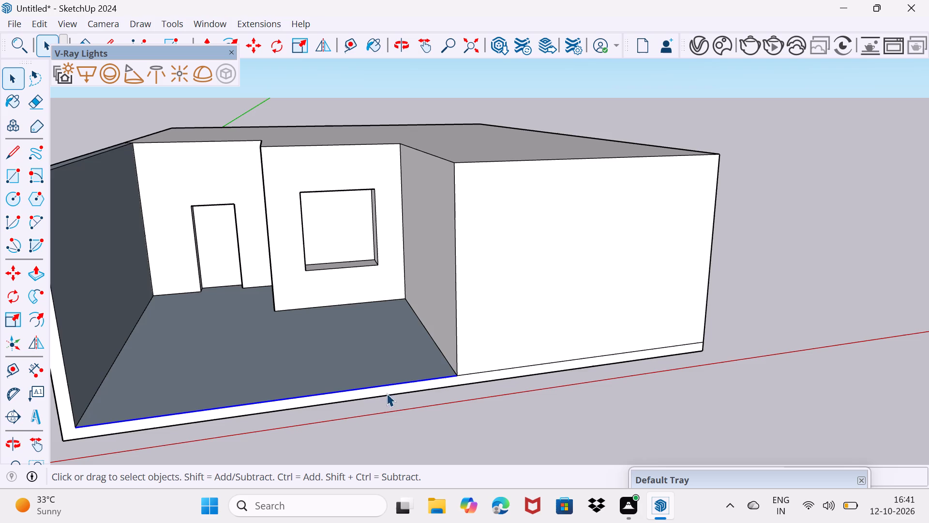
scroll(423, 380, up, 2)
scroll(467, 380, up, 2)
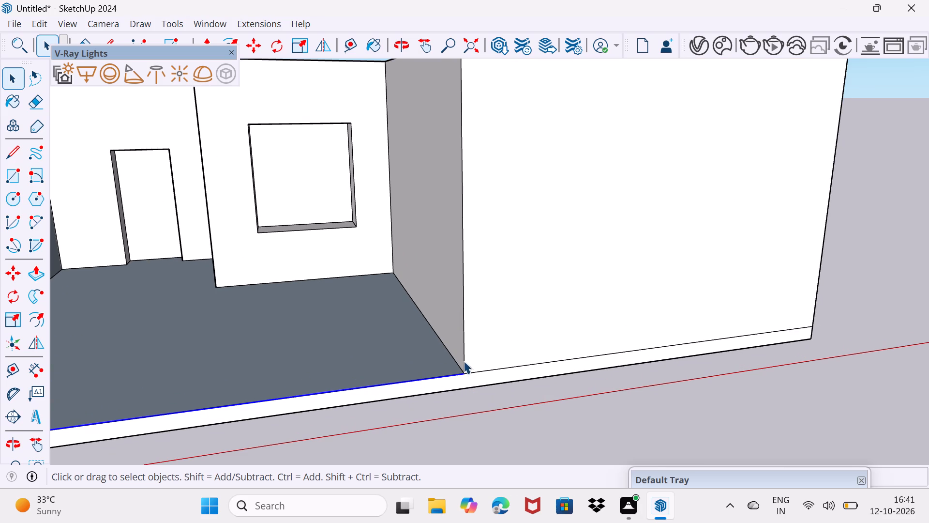
key(m)
click(463, 372)
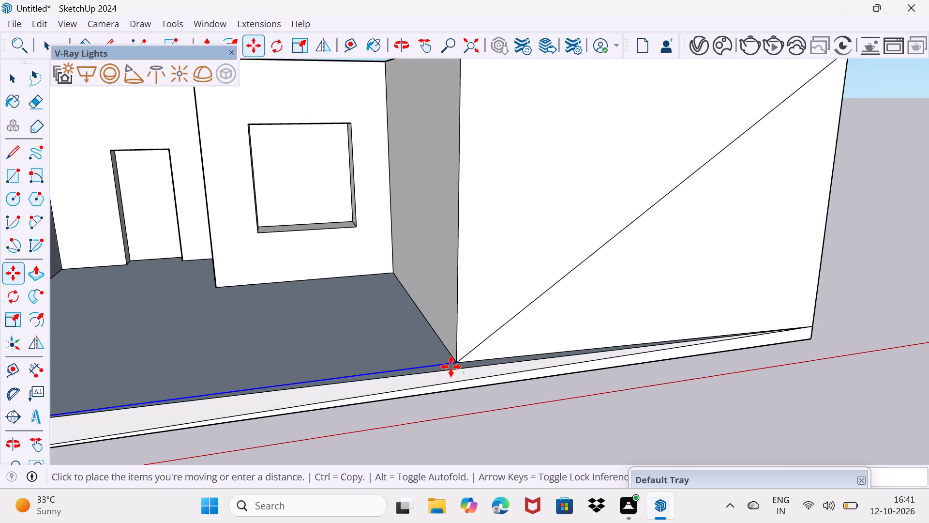
scroll(437, 367, up, 3)
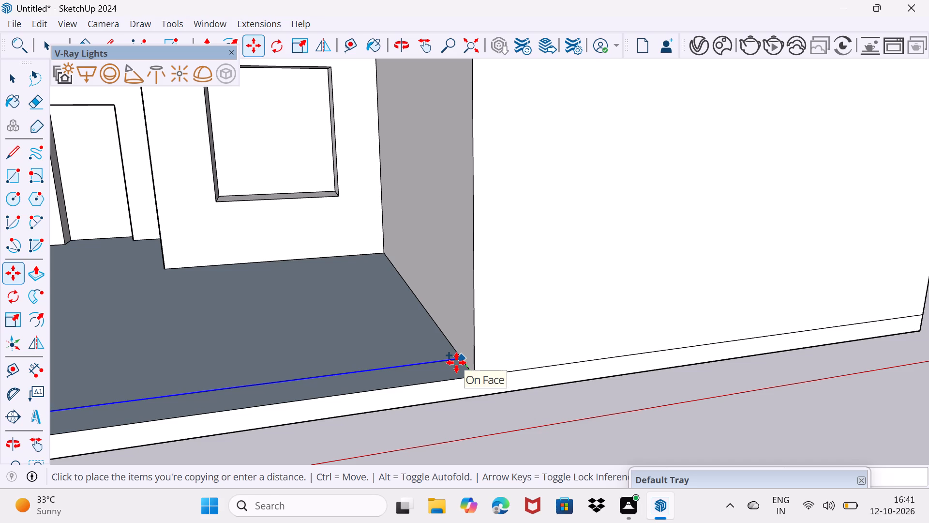
key(8)
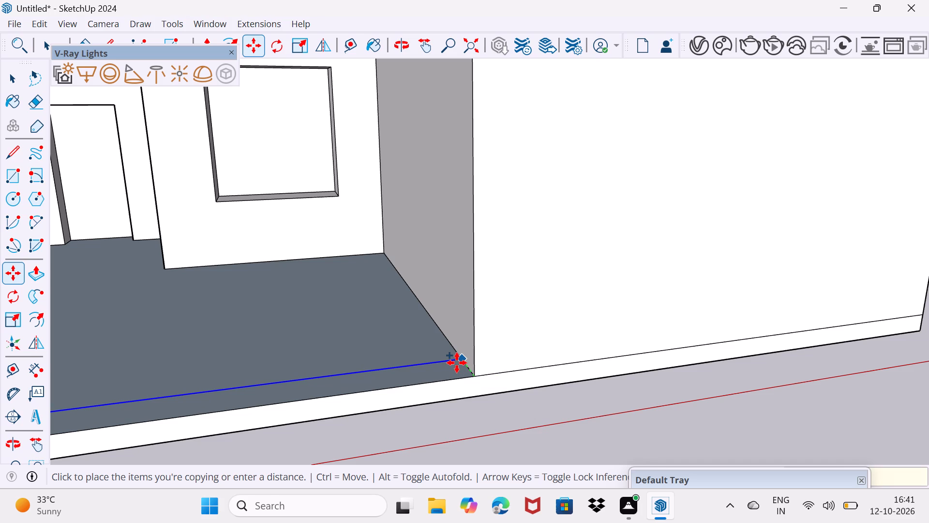
key(shift+quotedbl)
key(Return)
key(space)
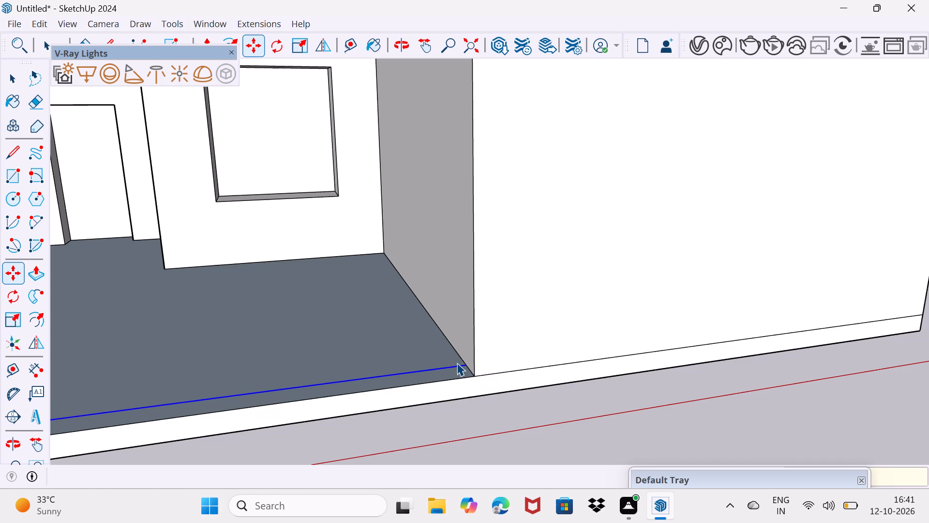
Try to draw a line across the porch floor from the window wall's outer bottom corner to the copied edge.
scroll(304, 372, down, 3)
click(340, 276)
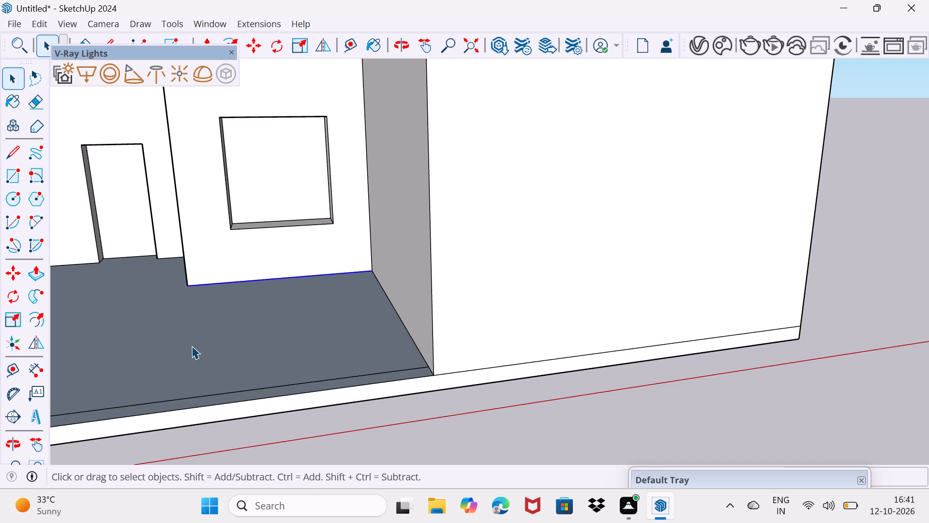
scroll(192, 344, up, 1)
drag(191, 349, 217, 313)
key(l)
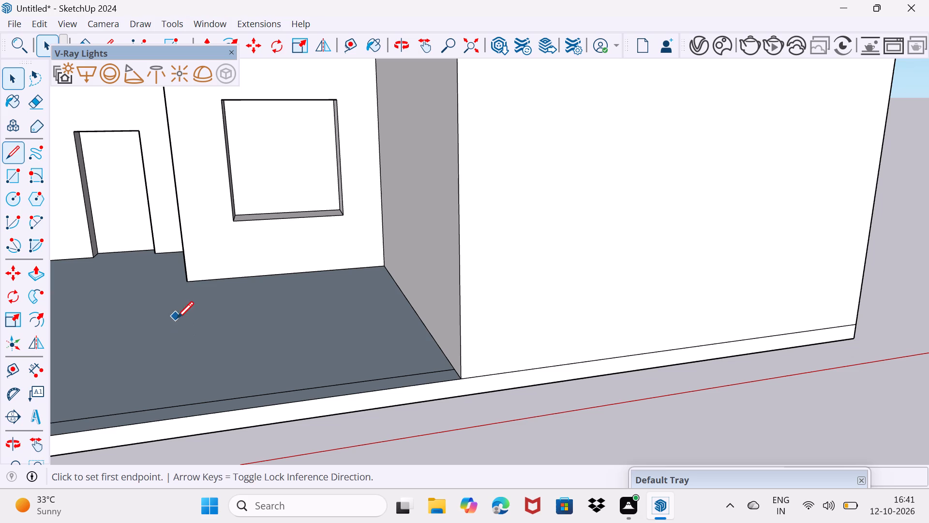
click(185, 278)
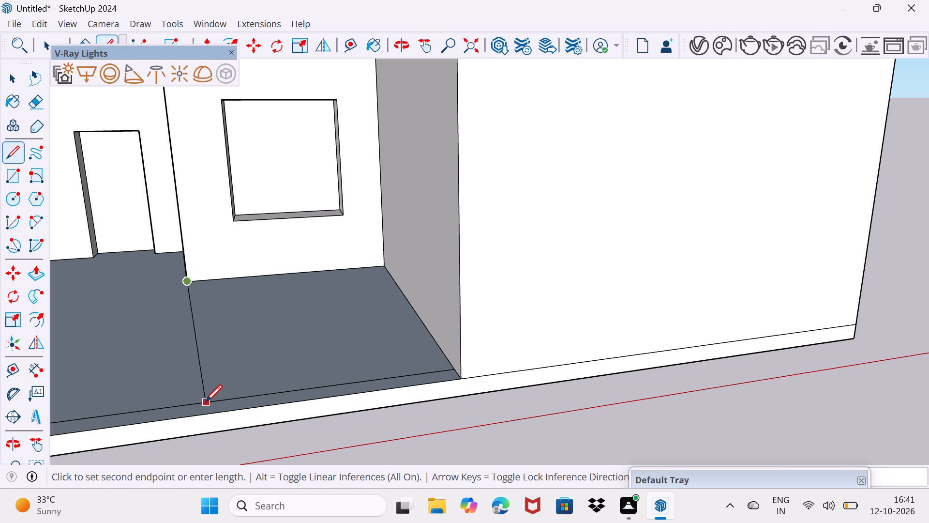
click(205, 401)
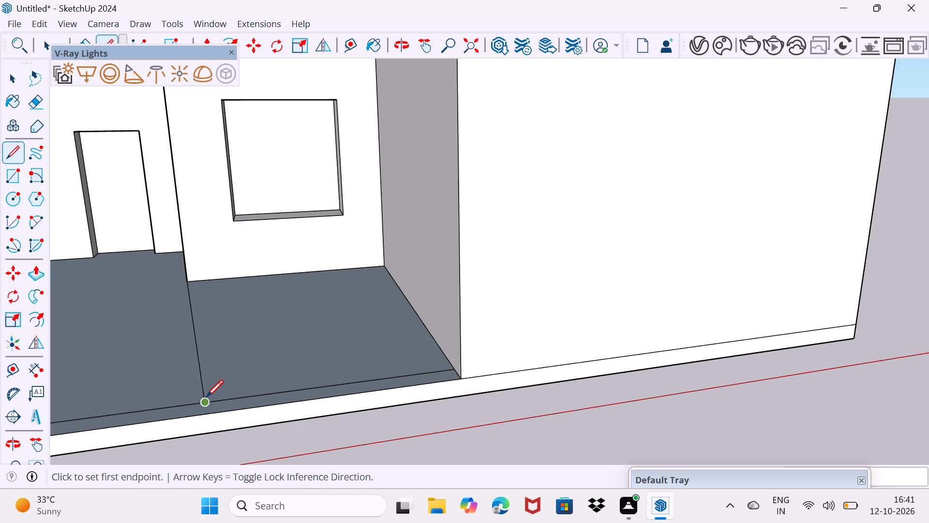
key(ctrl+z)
Draw a line parallel to the green axis from the window wall's outer bottom corner through to the porch floor's front edge.
click(189, 282)
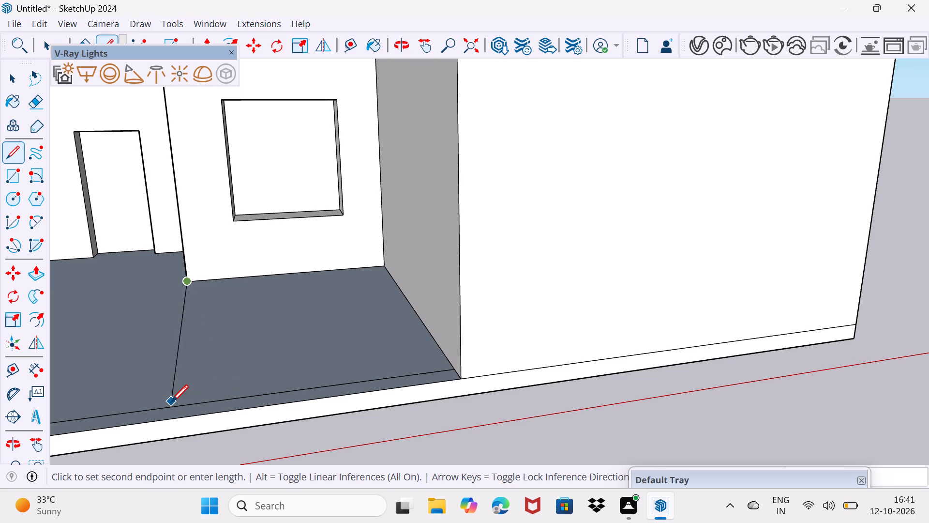
middle_drag(171, 401, 365, 369)
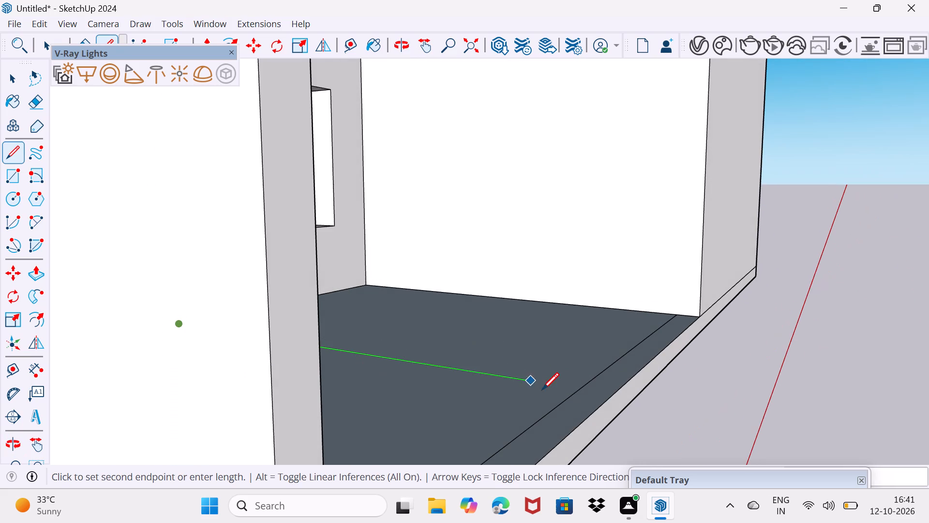
click(571, 395)
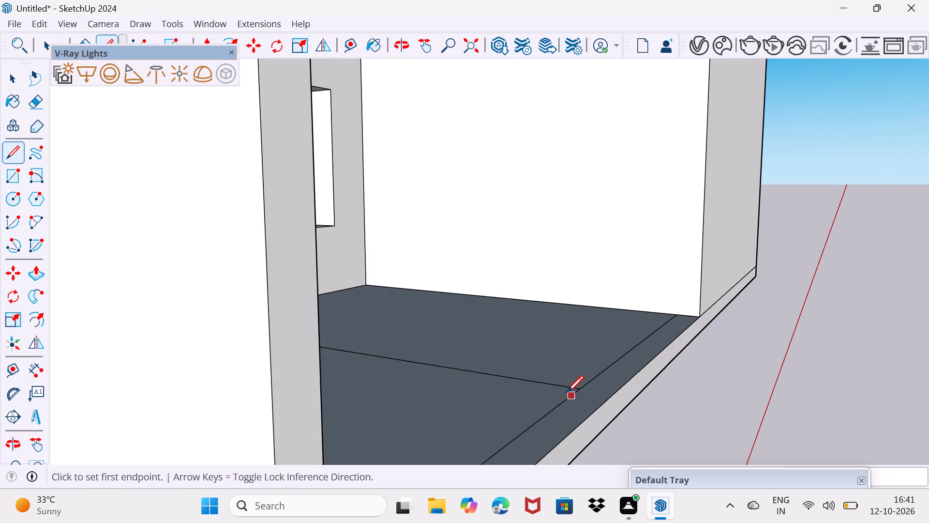
key(space)
middle_drag(561, 386, 398, 390)
scroll(297, 397, up, 1)
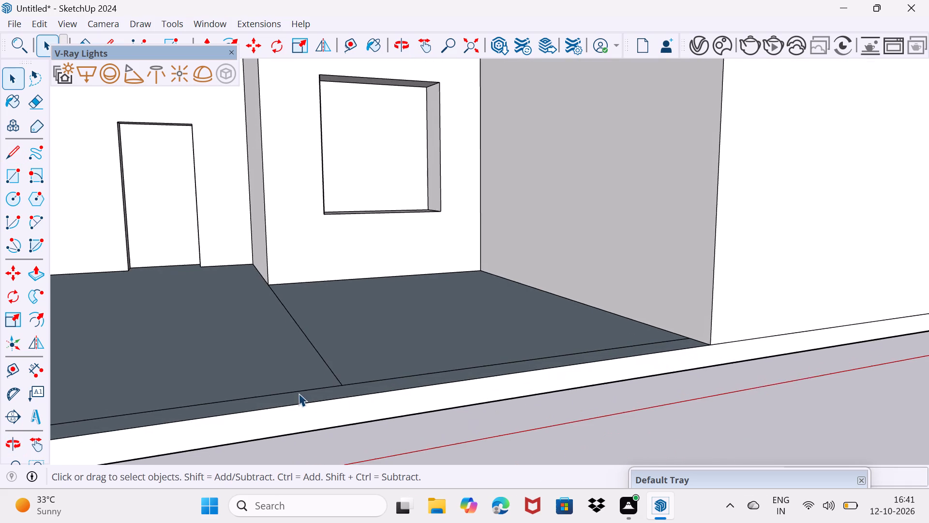
scroll(299, 393, up, 4)
middle_drag(324, 383, 289, 415)
scroll(325, 400, up, 2)
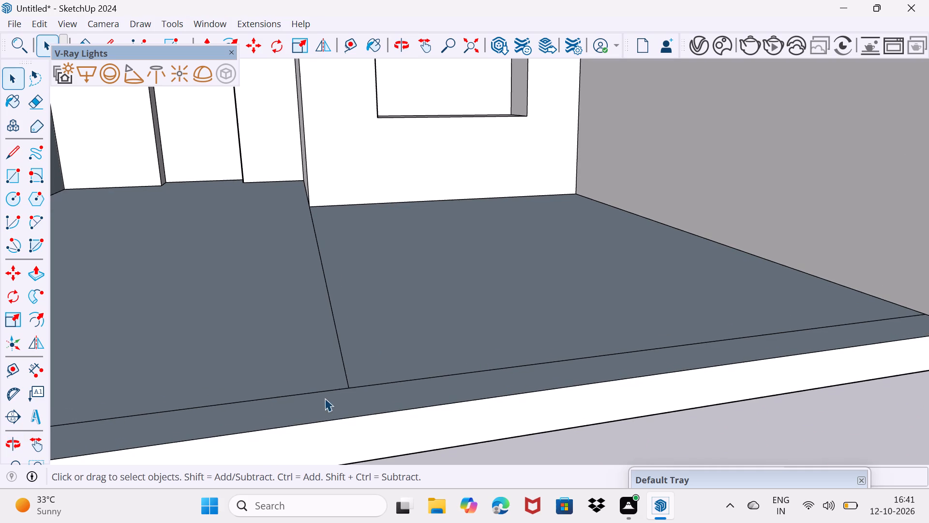
key(l)
click(345, 384)
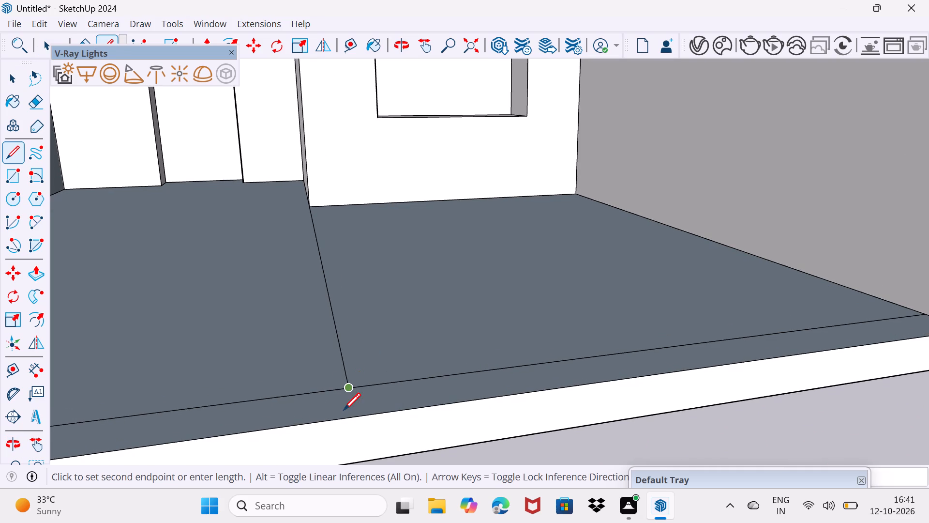
click(351, 415)
key(space)
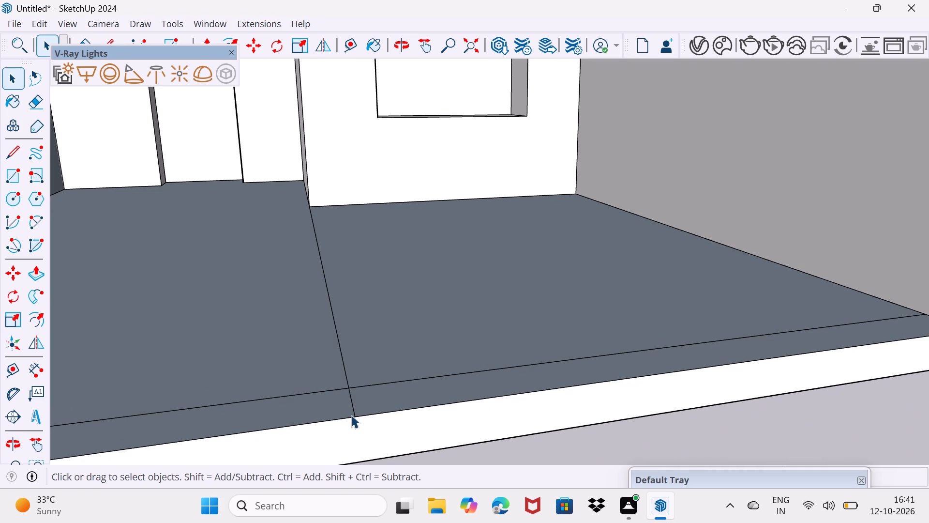
Erase the part of the copied strip line on the door side of the dividing line.
key(e)
drag(316, 397, 315, 377)
scroll(362, 399, down, 4)
text(v)
key(space)
scroll(382, 413, up, 2)
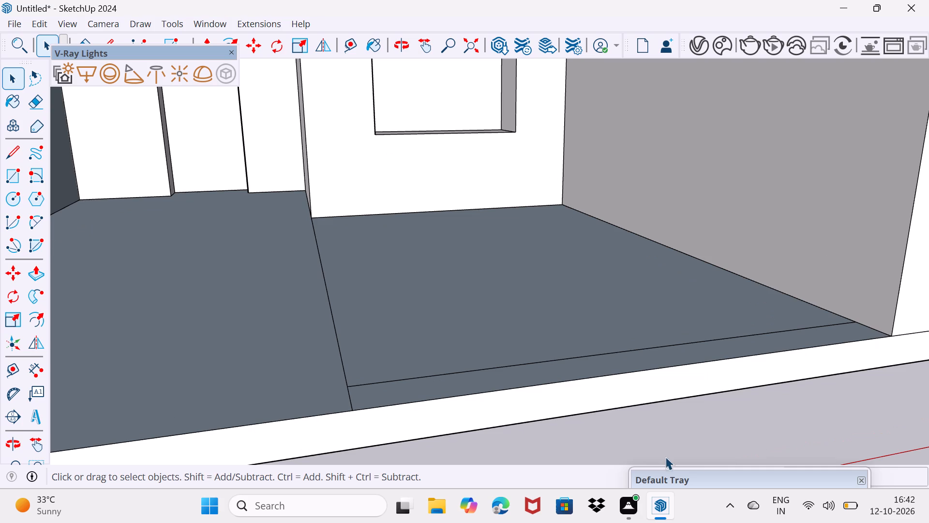
Push/Pull the remaining front strip before the window up 10' to the height of the existing walls.
drag(699, 478, 405, 488)
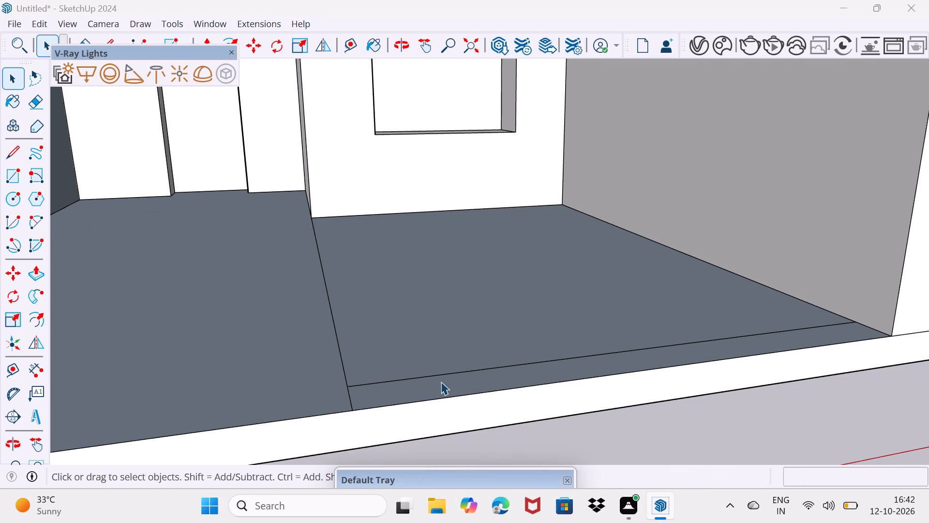
click(441, 384)
key(p)
click(448, 387)
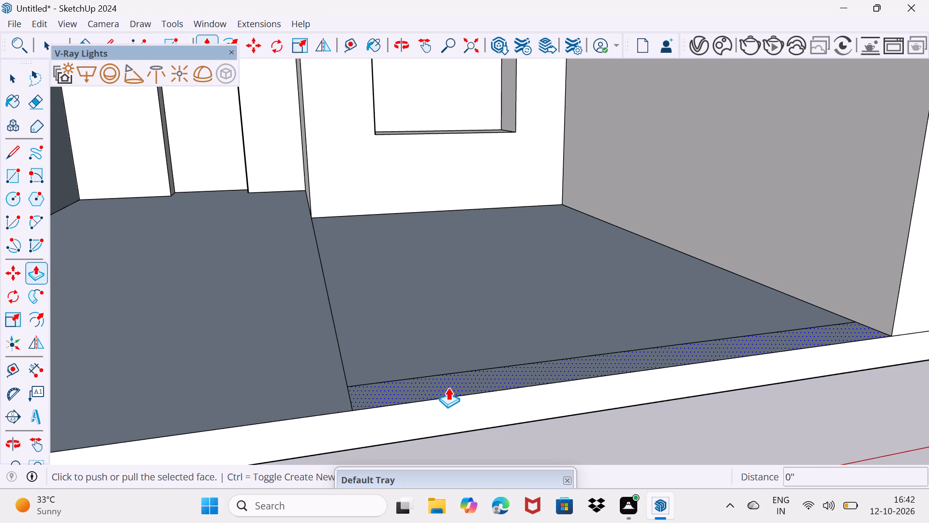
scroll(459, 312, down, 14)
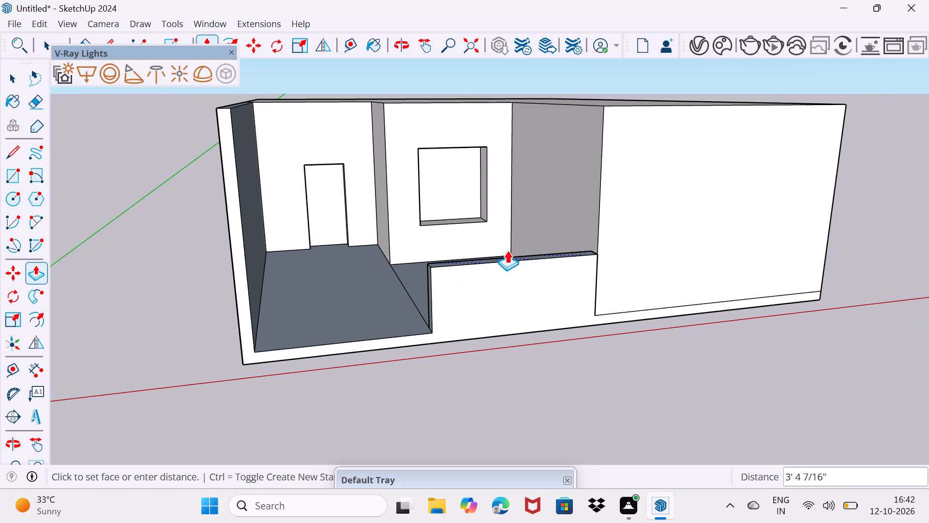
click(619, 105)
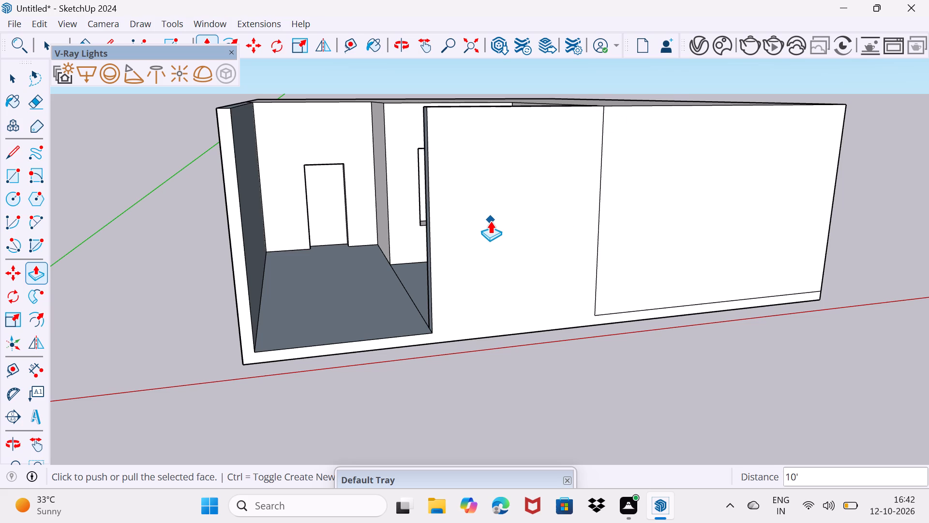
middle_drag(497, 222, 492, 240)
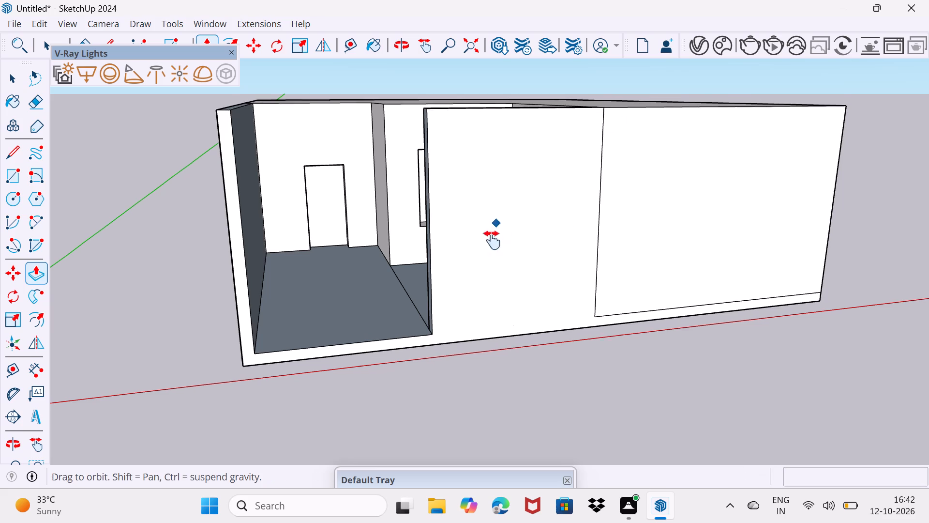
middle_drag(492, 240, 468, 287)
middle_drag(487, 297, 445, 301)
key(space)
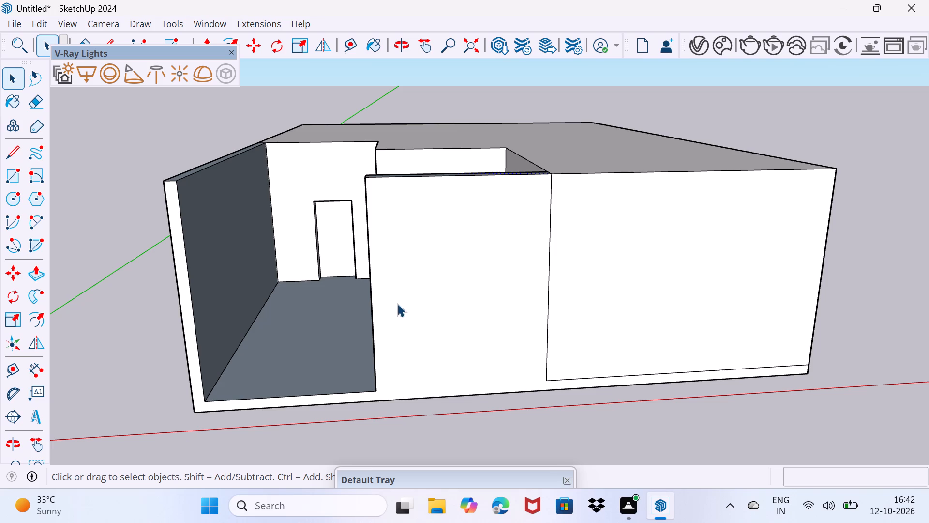
Dismiss the Lenovo Vantage offer notification.
middle_drag(335, 326, 339, 323)
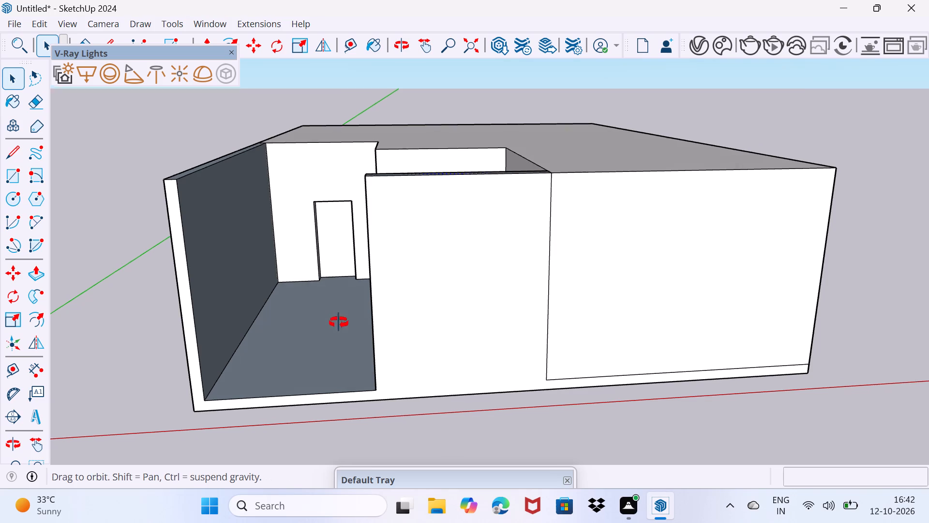
middle_drag(339, 323, 353, 316)
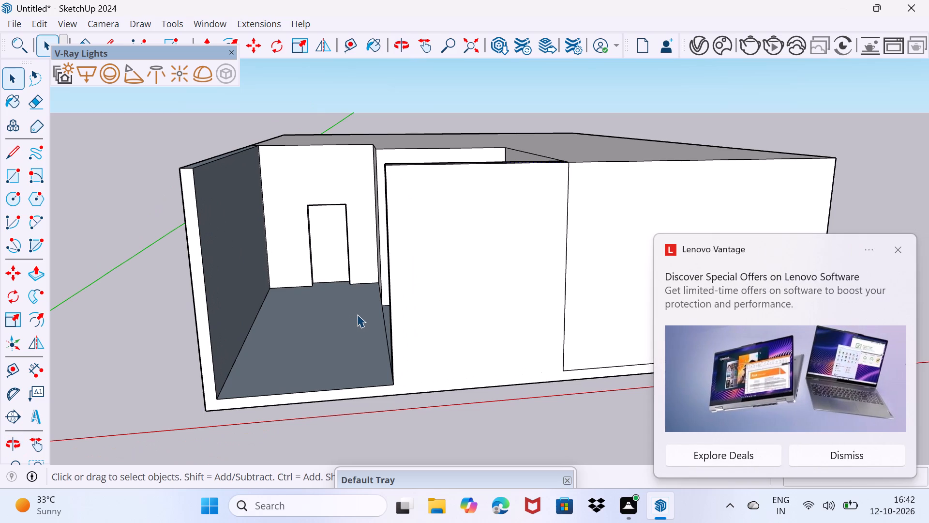
click(900, 249)
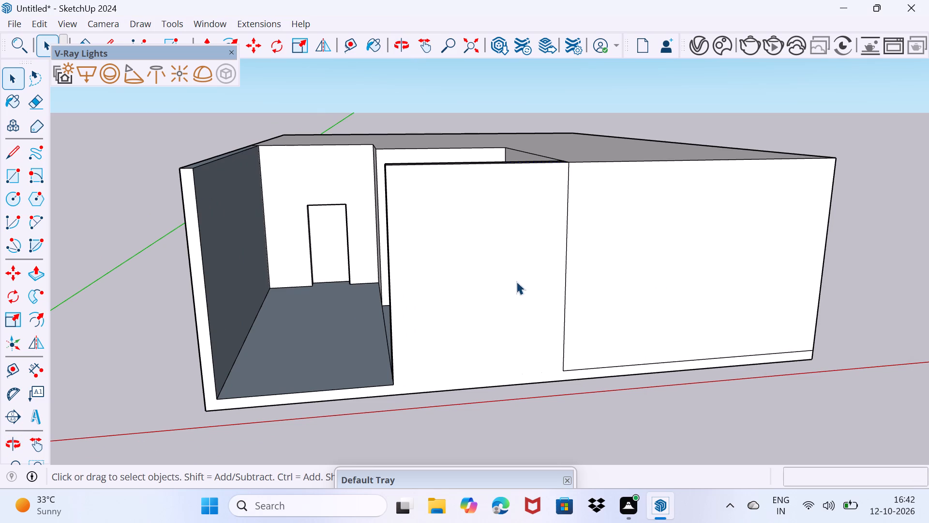
Draw an upright rotated rectangle, 30' by 6", along the rear top edge of the house block.
middle_drag(515, 280, 827, 359)
scroll(827, 359, down, 3)
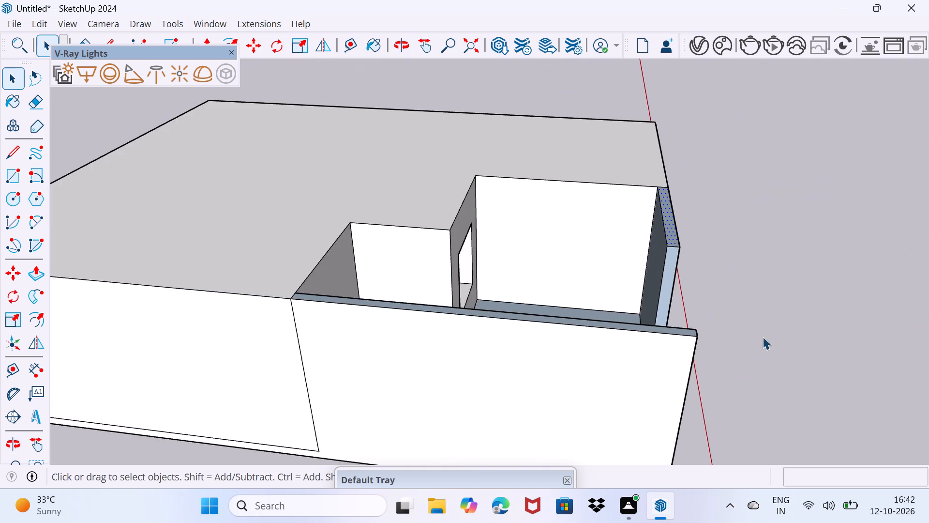
scroll(666, 308, down, 6)
middle_drag(413, 295, 533, 302)
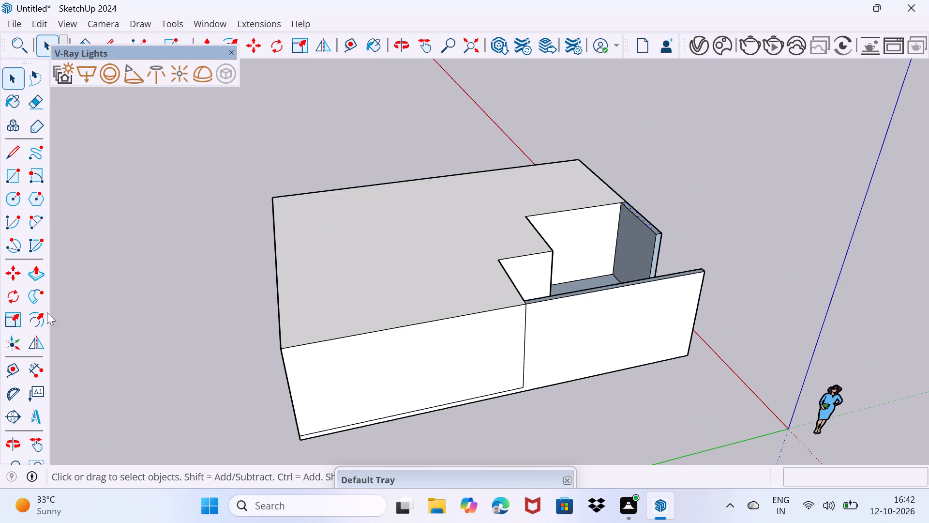
click(36, 169)
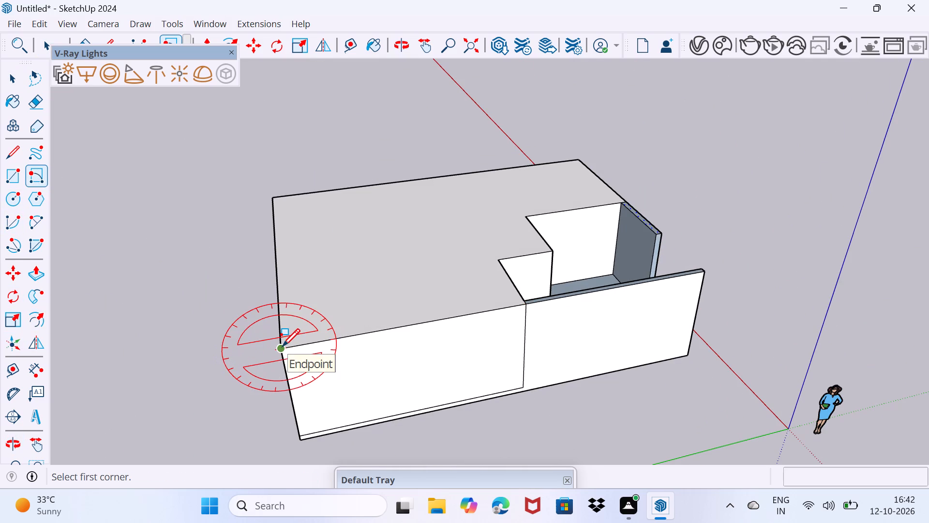
drag(283, 345, 280, 338)
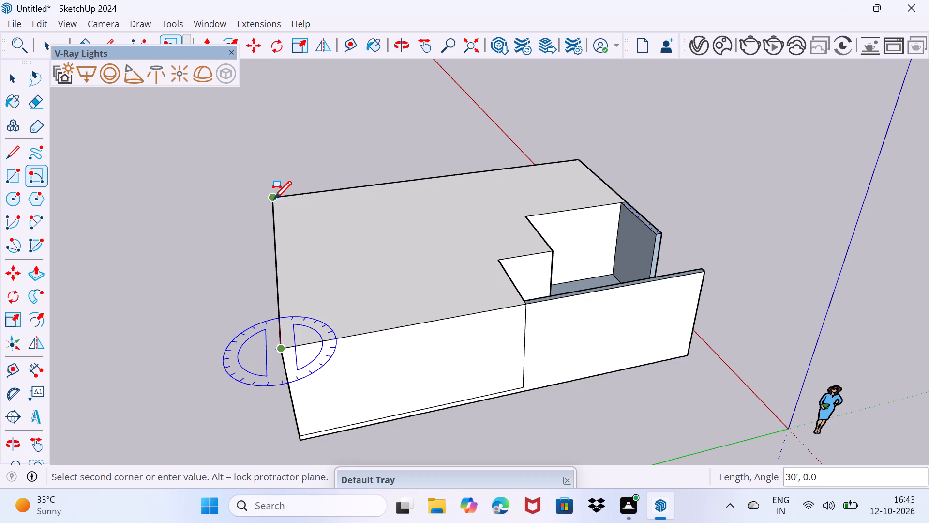
click(272, 199)
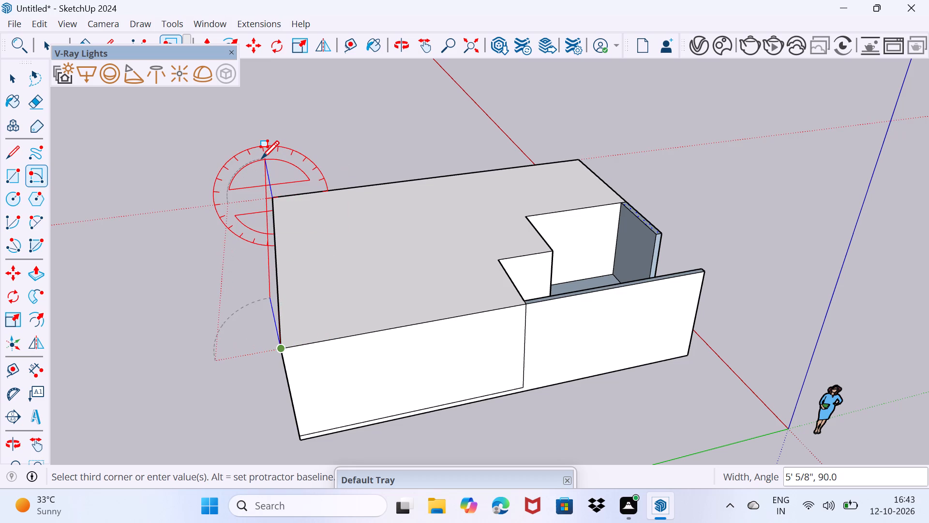
key(6)
key(shift+quotedbl)
key(Return)
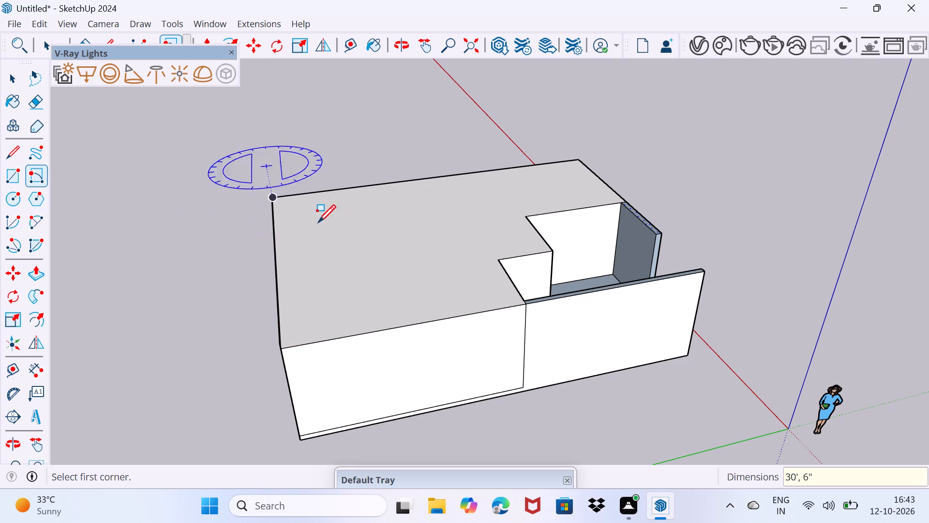
key(space)
Push/Pull the 6" high rectangle 40' forward to the house front, forming a slab over the walls and porch.
scroll(333, 329, up, 2)
middle_drag(333, 326, 246, 334)
scroll(242, 328, up, 7)
middle_drag(232, 315, 184, 314)
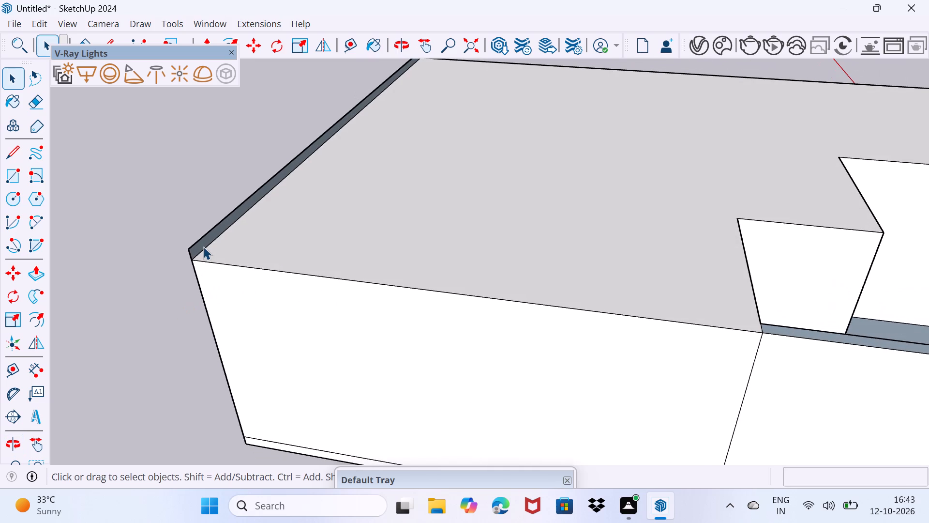
click(202, 246)
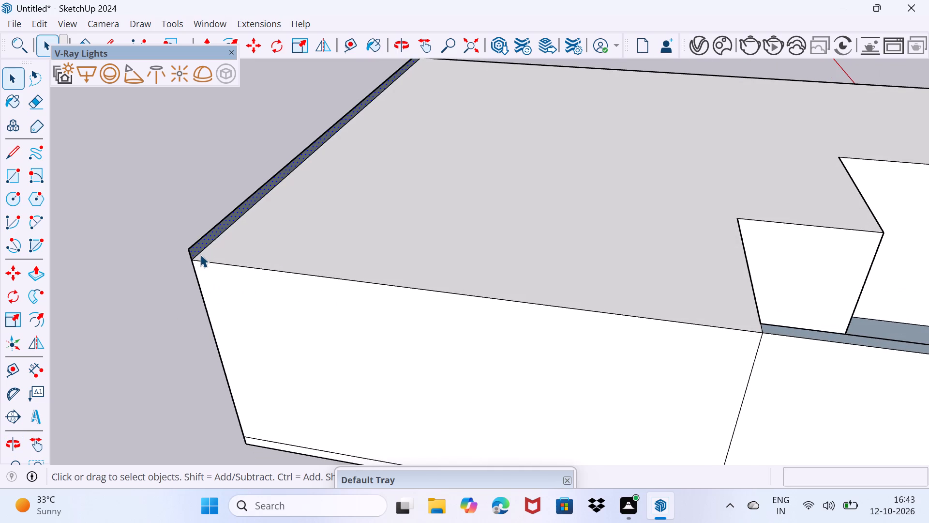
key(p)
click(200, 254)
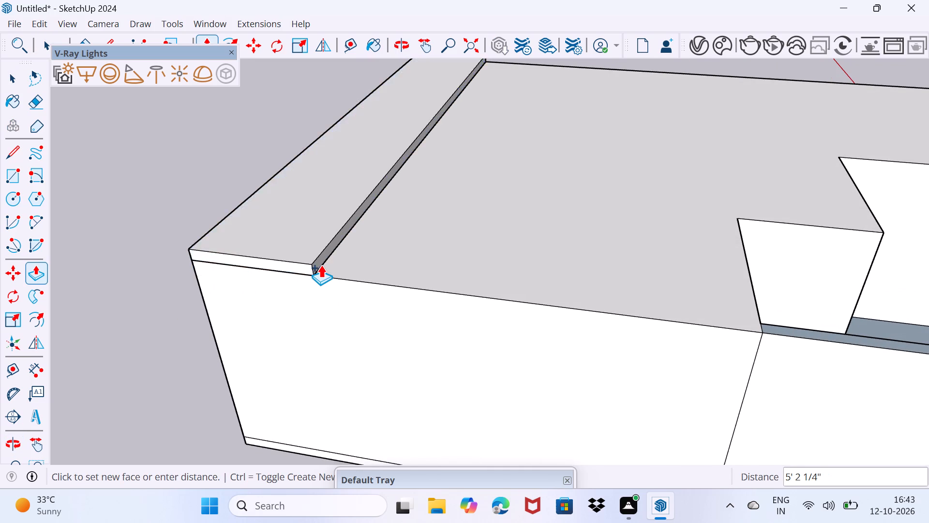
scroll(321, 265, down, 12)
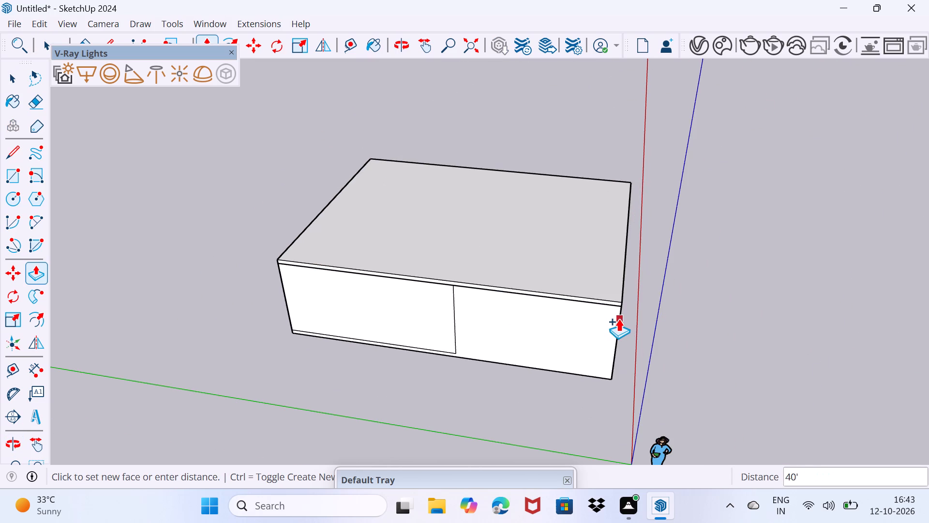
click(617, 319)
key(space)
Push/Pull the front wall panel beside the porch section outward about 4 9/16".
middle_drag(625, 323, 387, 275)
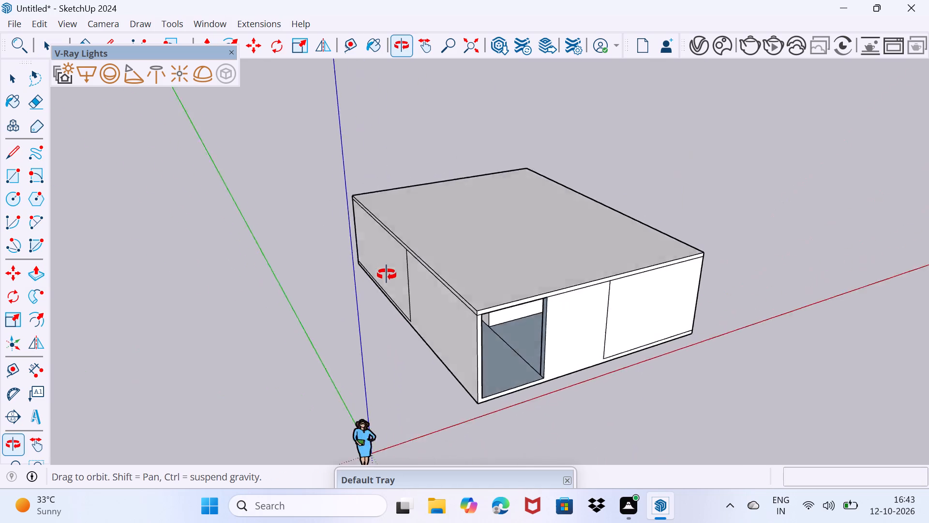
middle_drag(387, 275, 329, 203)
scroll(473, 295, up, 3)
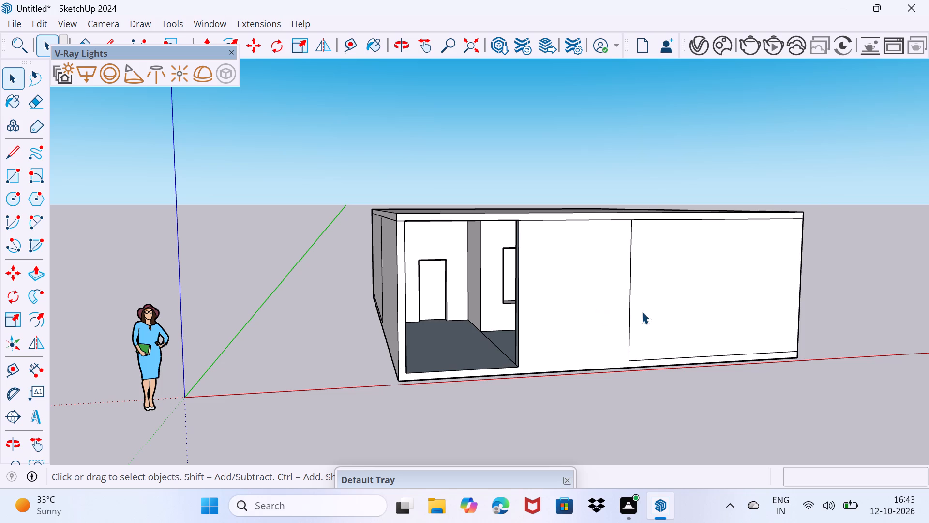
scroll(642, 311, up, 1)
middle_drag(640, 312, 604, 339)
click(656, 331)
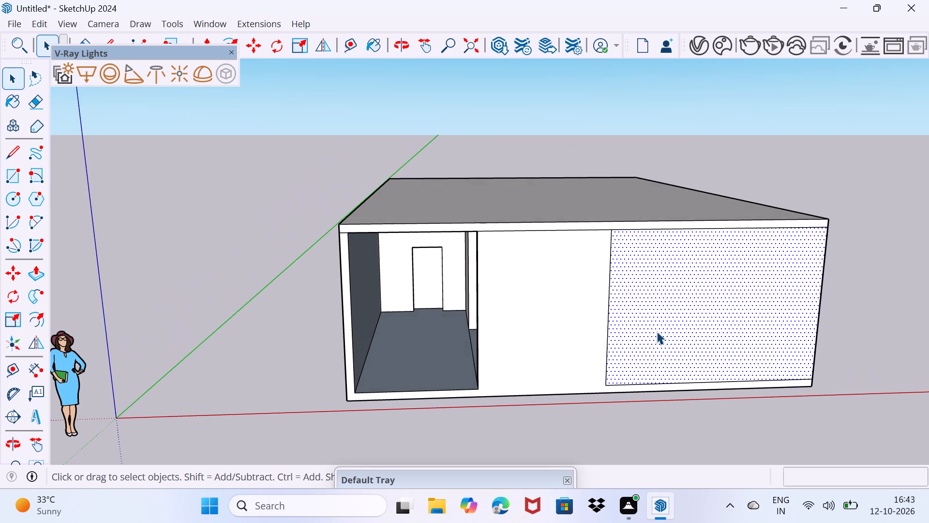
key(p)
click(657, 330)
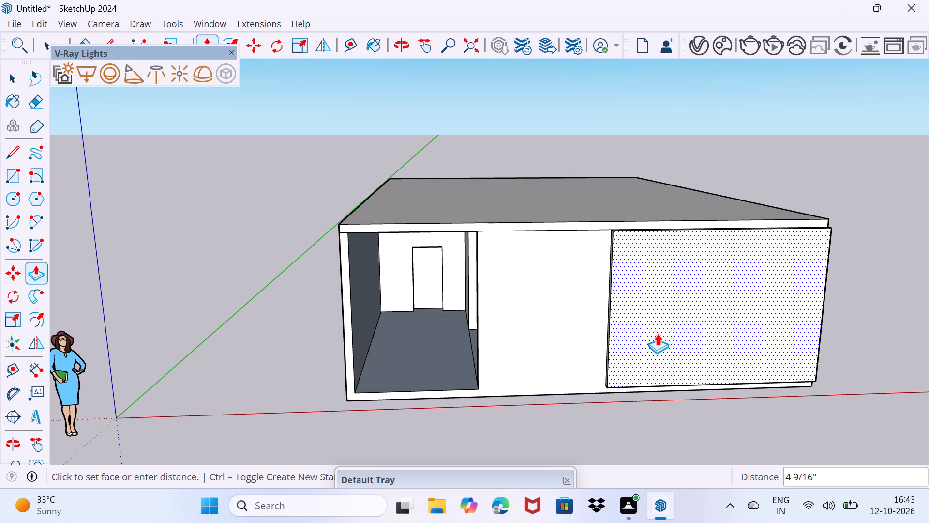
click(657, 333)
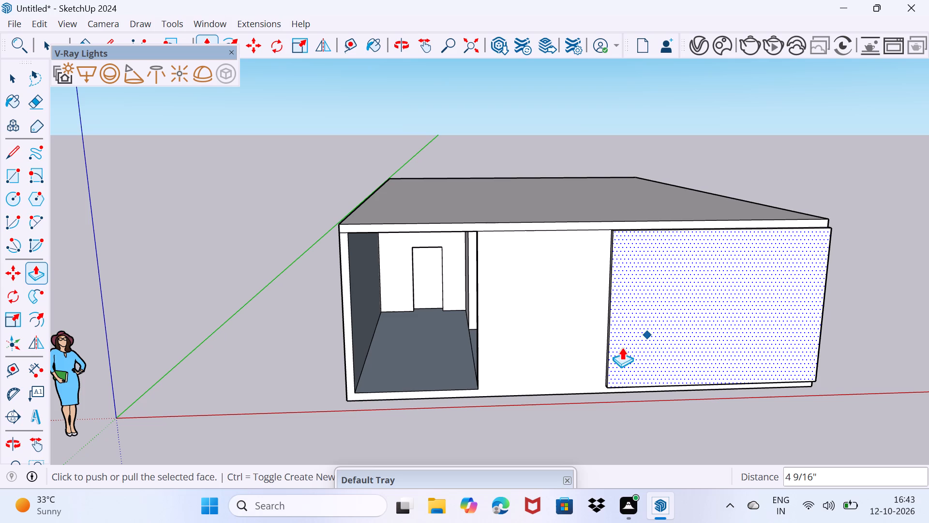
key(space)
drag(565, 382, 578, 356)
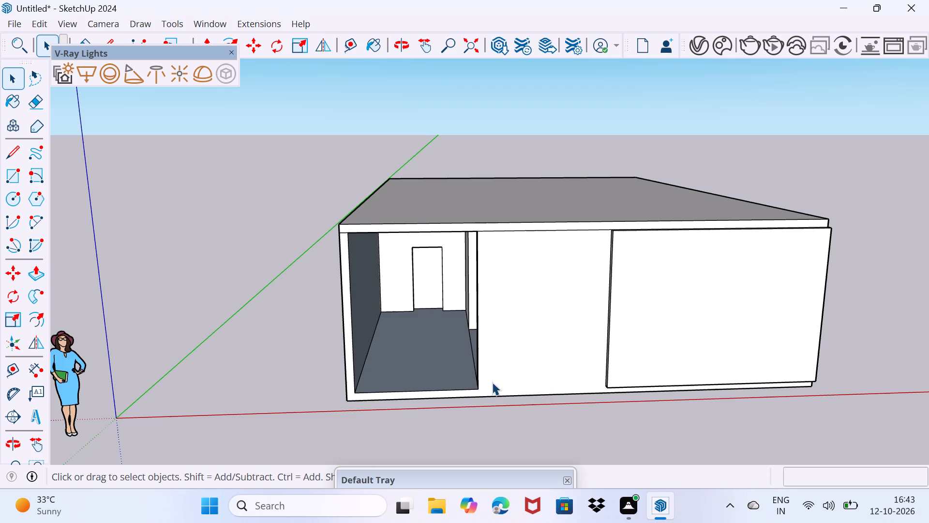
Draw a window rectangle, about 4' 8 5/8" by 4' 3/4", on the front wall between the porch opening and the projecting panel.
middle_drag(486, 386, 597, 392)
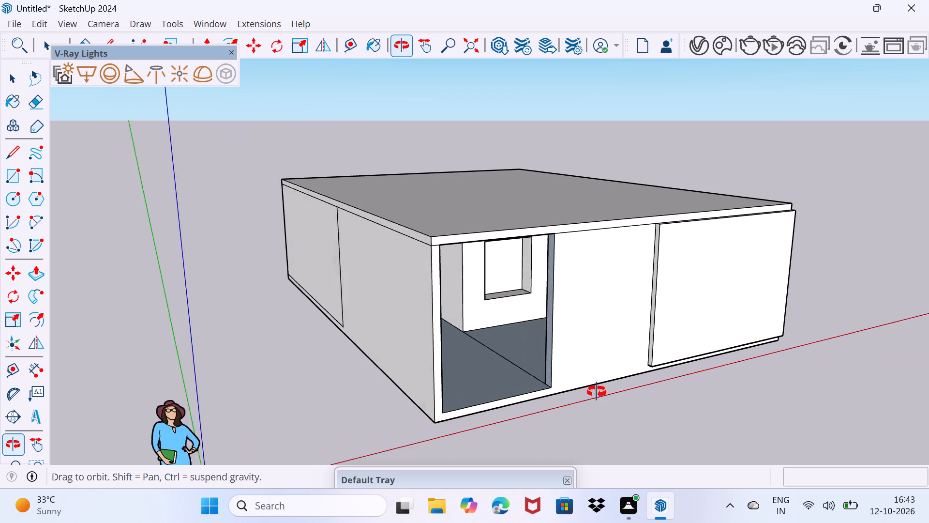
middle_drag(597, 392, 508, 387)
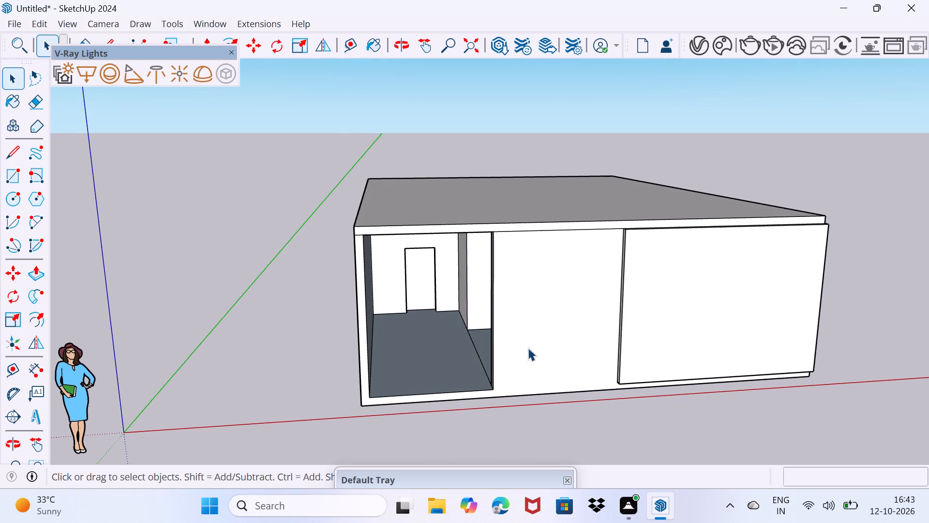
scroll(524, 338, up, 1)
middle_drag(524, 338, 518, 335)
key(r)
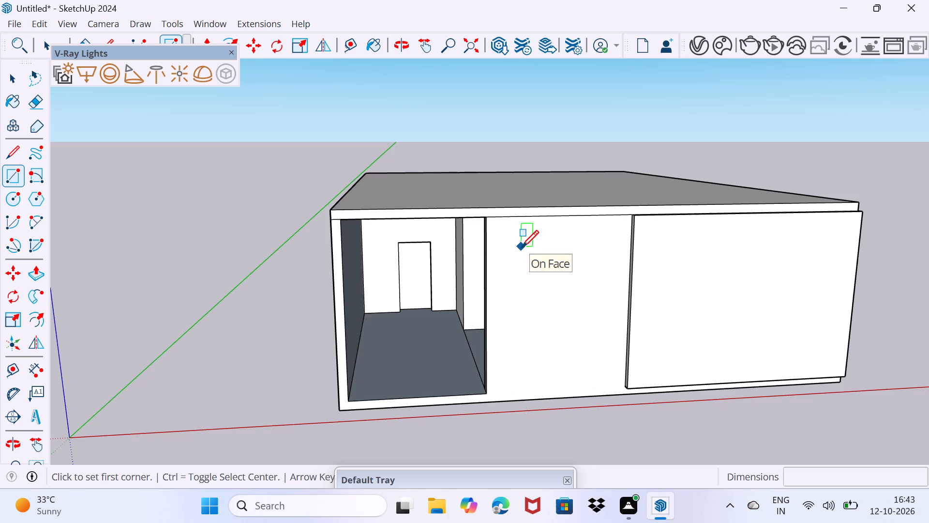
click(521, 252)
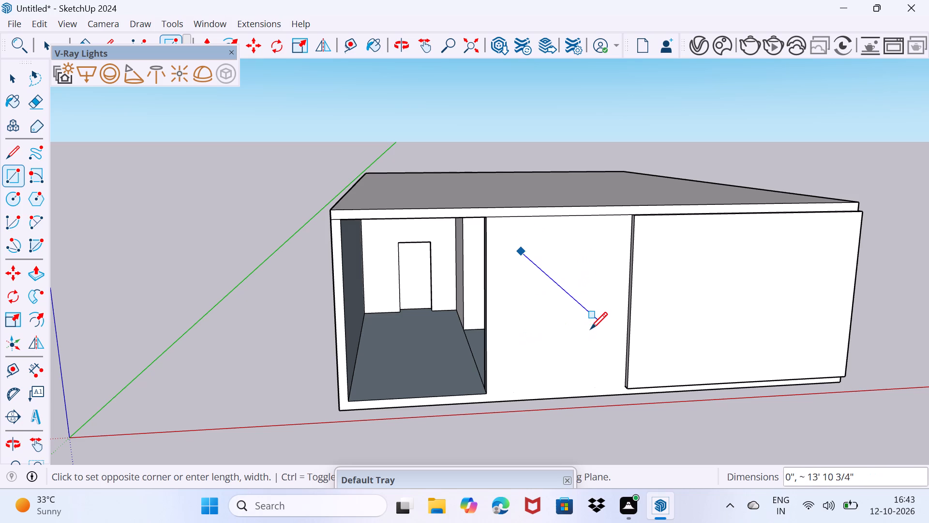
click(590, 333)
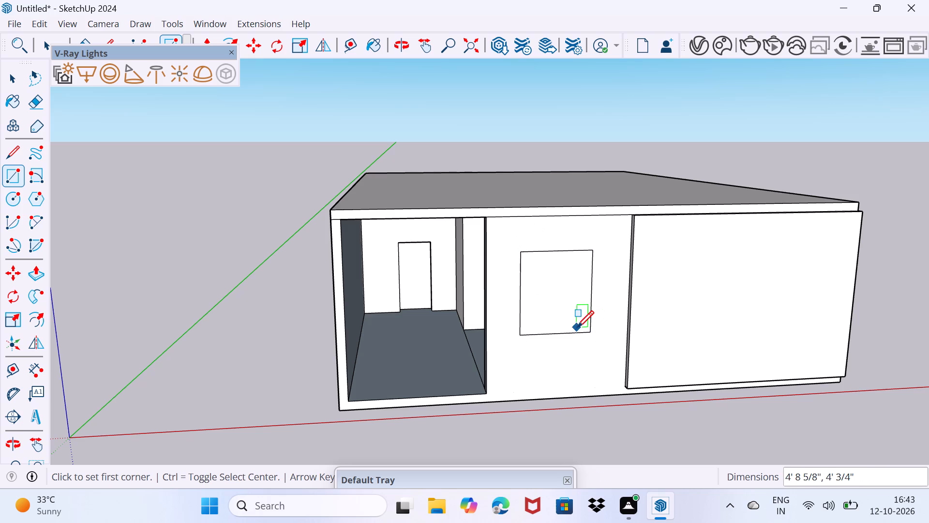
key(space)
Push/Pull the window rectangle 8" inward through the wall to cut an opening.
click(558, 306)
key(p)
click(558, 303)
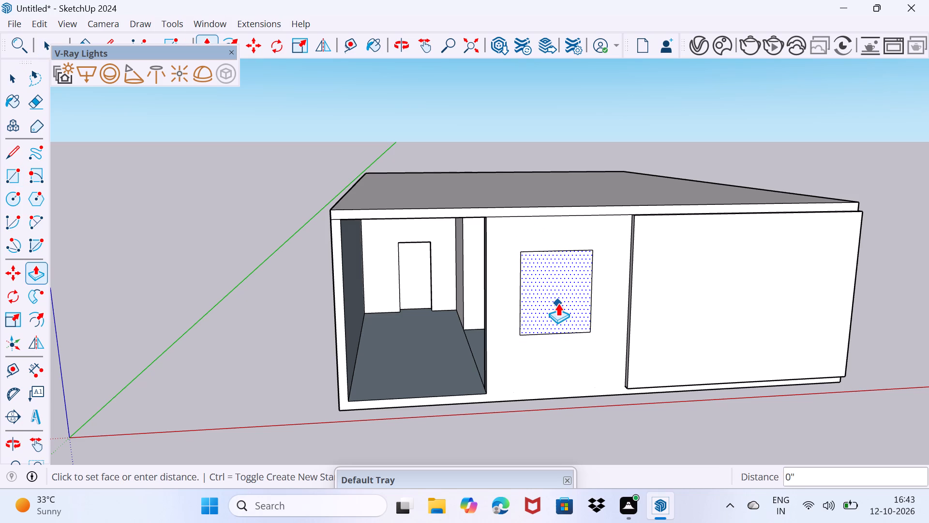
click(552, 285)
middle_drag(551, 317, 500, 311)
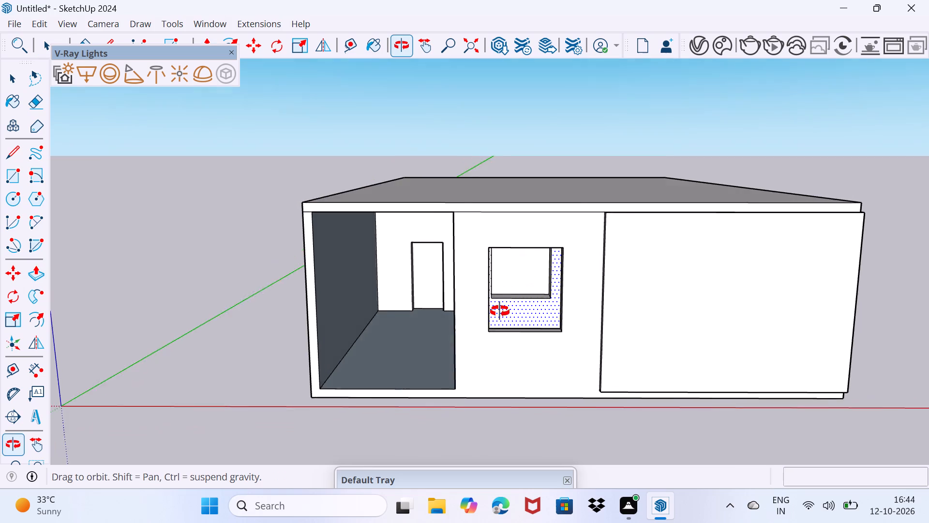
middle_drag(500, 311, 517, 305)
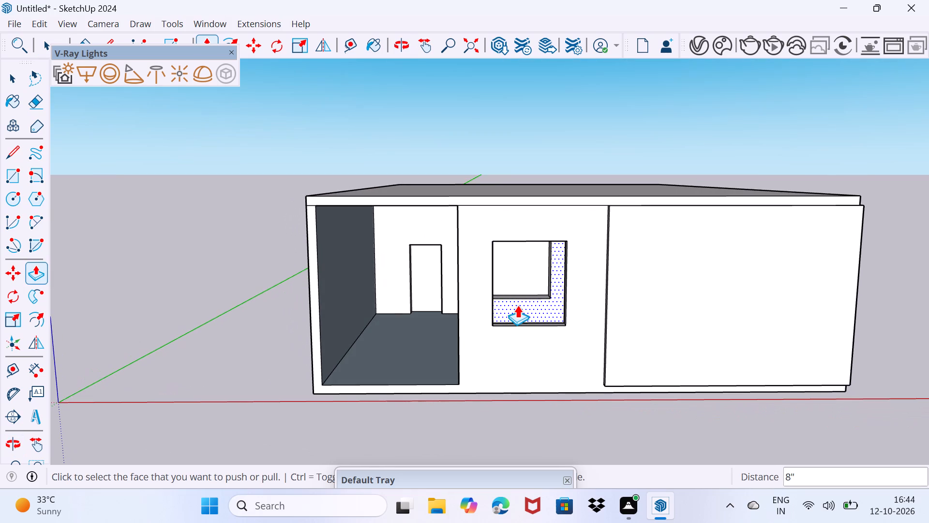
key(space)
Push/Pull the new opening's jamb on the porch-entrance side about 1 5/16" to widen the opening.
middle_drag(504, 322, 530, 315)
scroll(532, 317, up, 5)
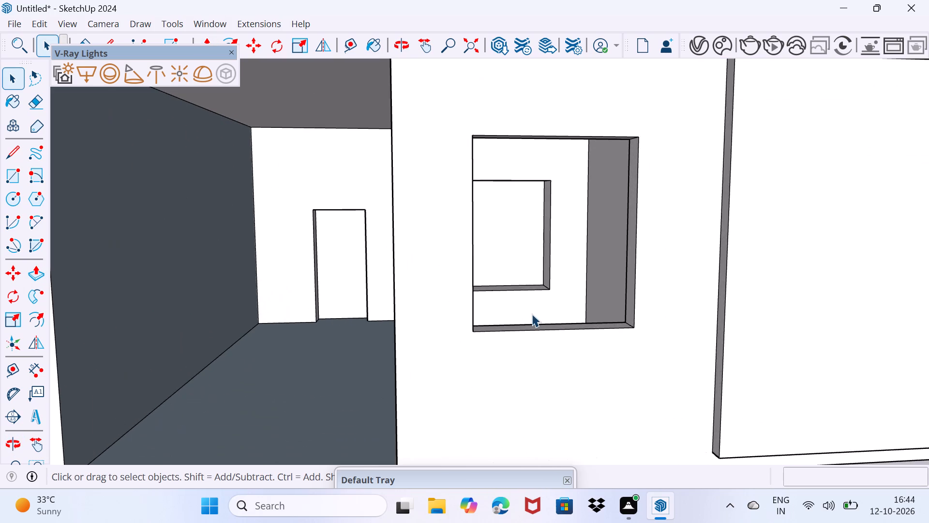
middle_drag(532, 314, 494, 316)
scroll(413, 298, up, 2)
middle_drag(409, 298, 375, 306)
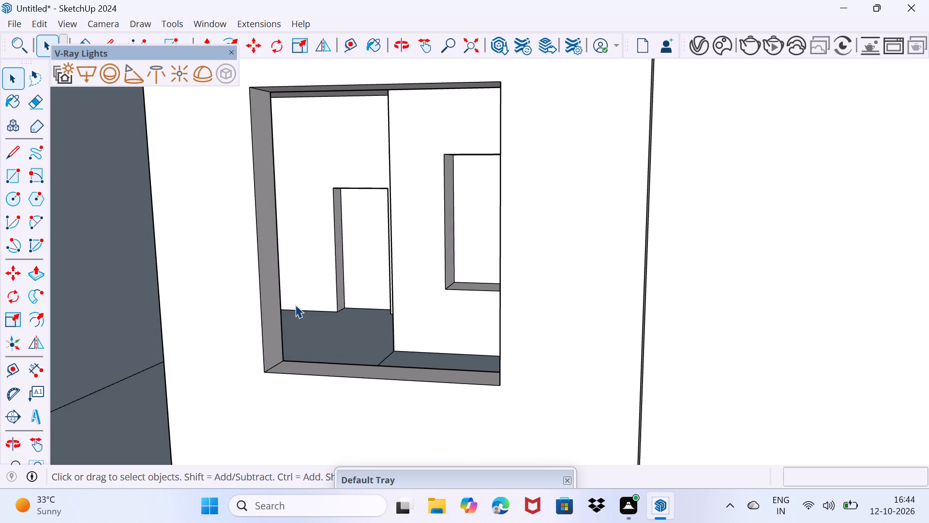
click(269, 311)
key(p)
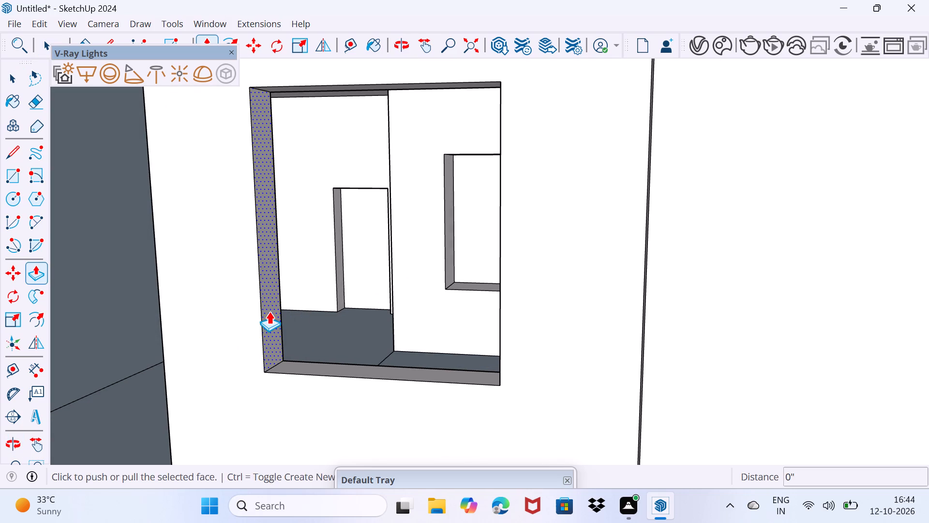
click(269, 311)
click(263, 310)
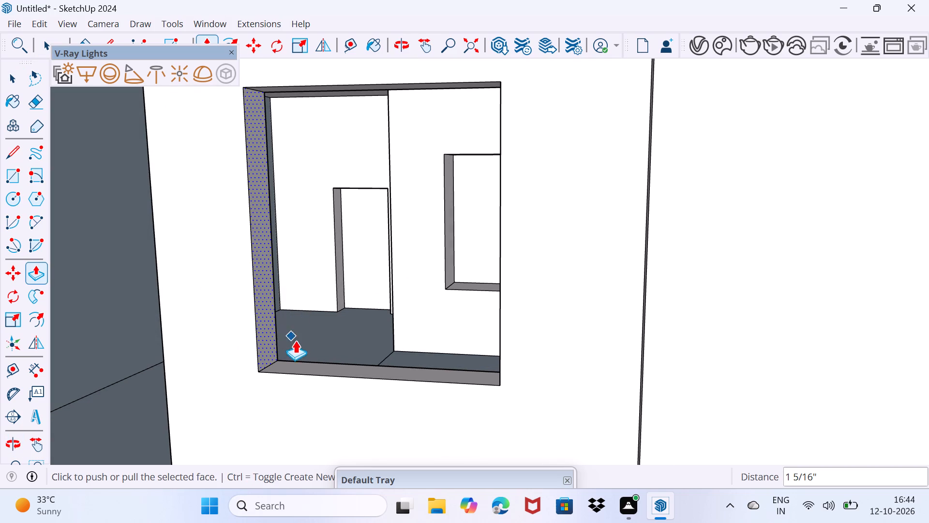
key(space)
Push/Pull the new opening's sill face slightly upward to reduce the opening's height.
drag(311, 354, 332, 325)
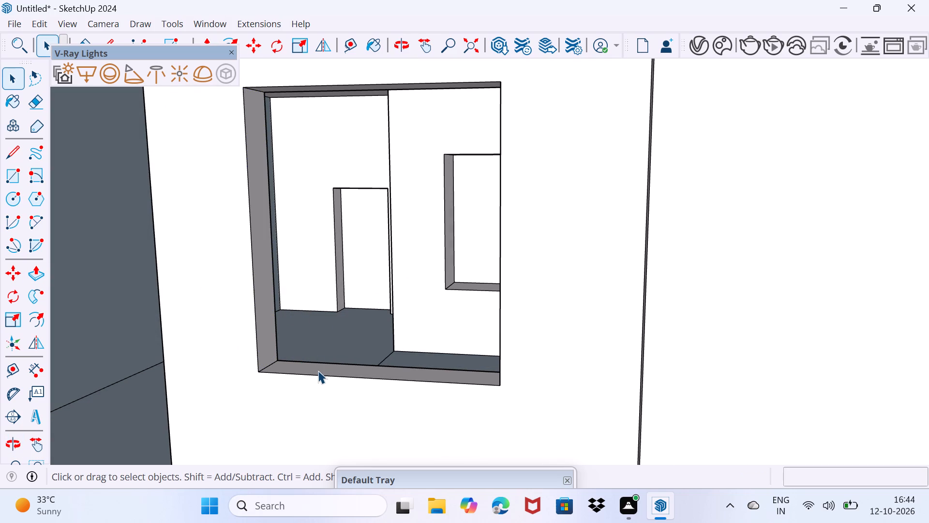
click(318, 370)
key(p)
click(318, 370)
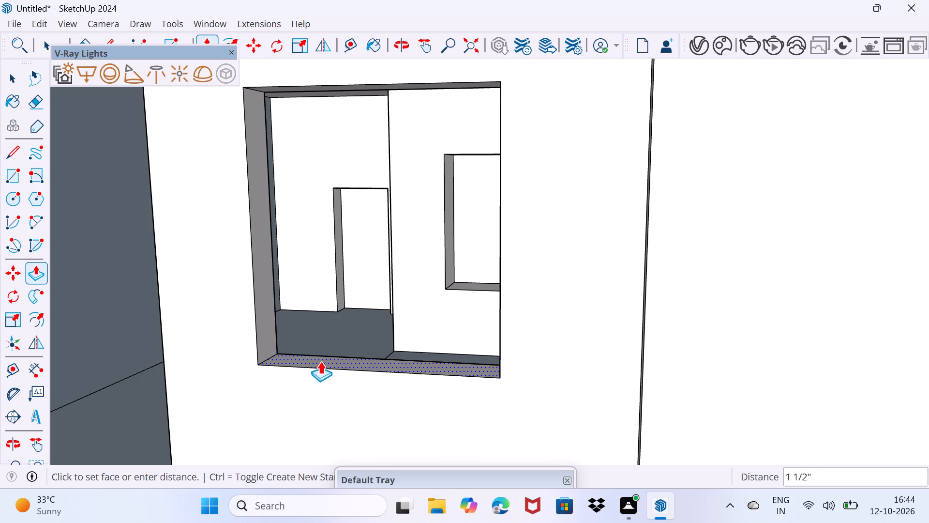
click(327, 348)
key(space)
drag(345, 375, 376, 356)
Examine the front wall's window opening, especially its sill and jambs, from several angles.
scroll(372, 352, down, 9)
middle_drag(345, 375, 368, 381)
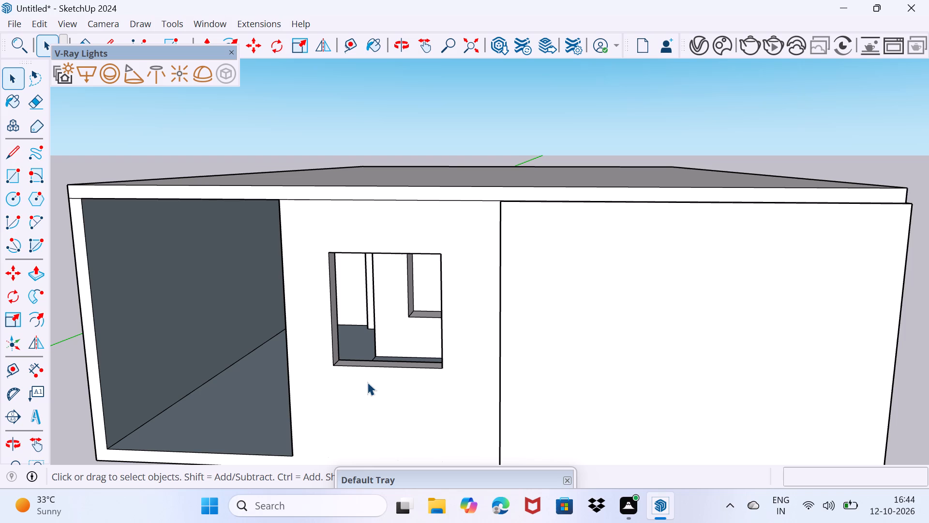
scroll(364, 358, up, 2)
middle_drag(366, 353, 395, 387)
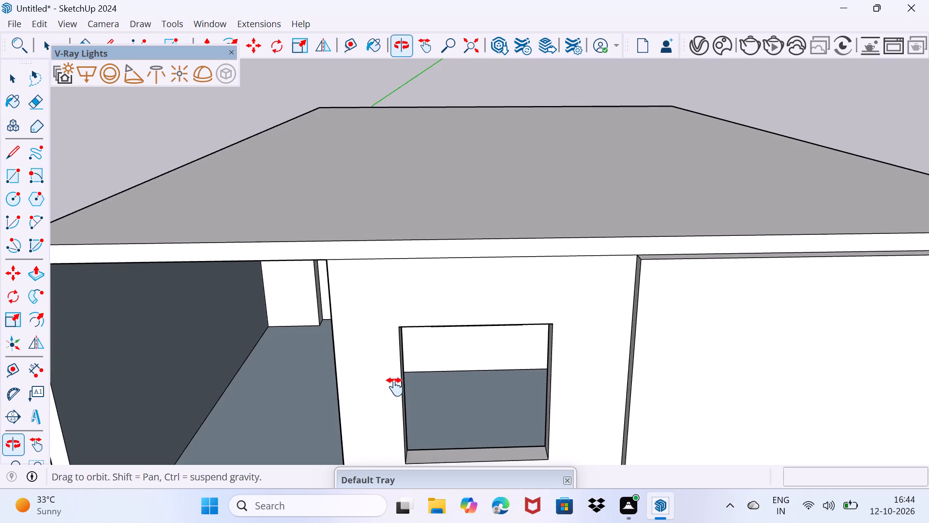
middle_drag(395, 387, 355, 307)
scroll(420, 368, up, 2)
middle_drag(420, 367, 415, 389)
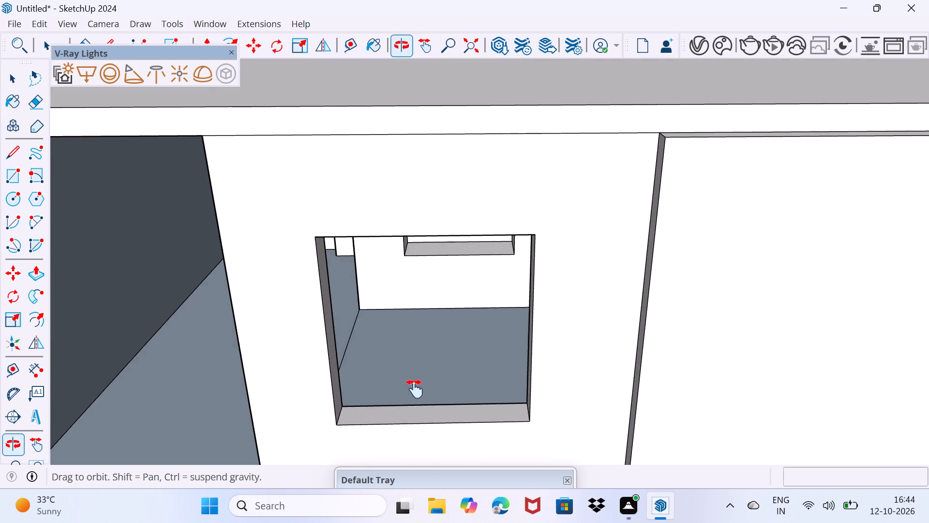
middle_drag(415, 389, 390, 320)
middle_drag(388, 322, 395, 349)
scroll(364, 331, up, 1)
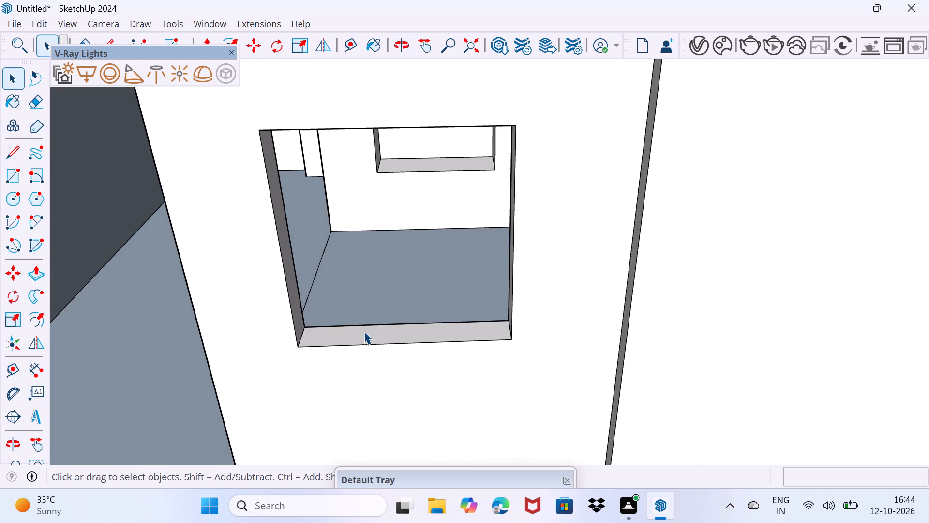
Draw a rectangle about 5 3/8" by 3 7/8" on the window sill near the porch-entrance jamb.
key(r)
scroll(321, 333, up, 2)
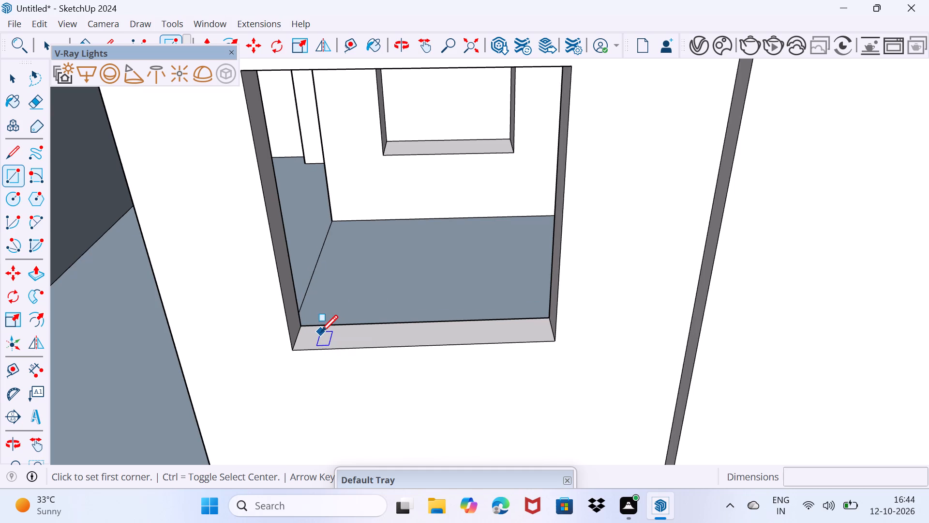
click(321, 332)
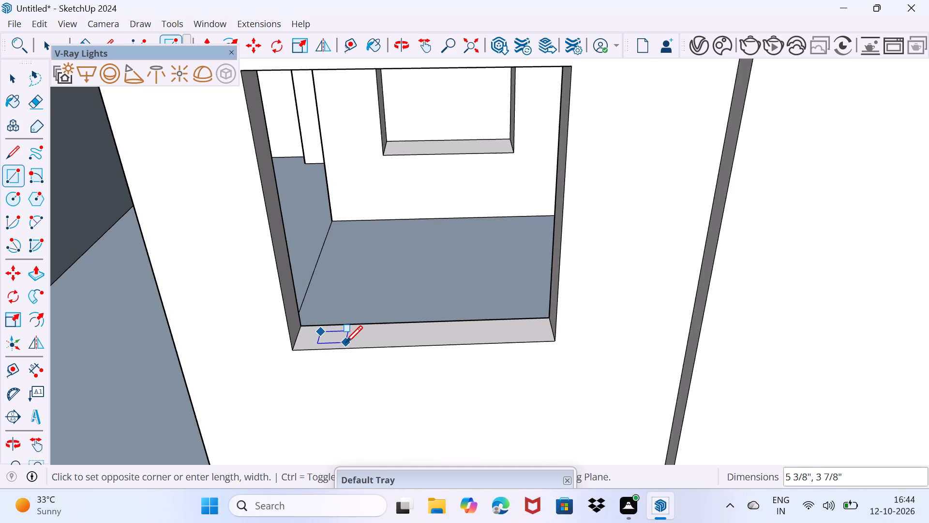
click(345, 342)
key(space)
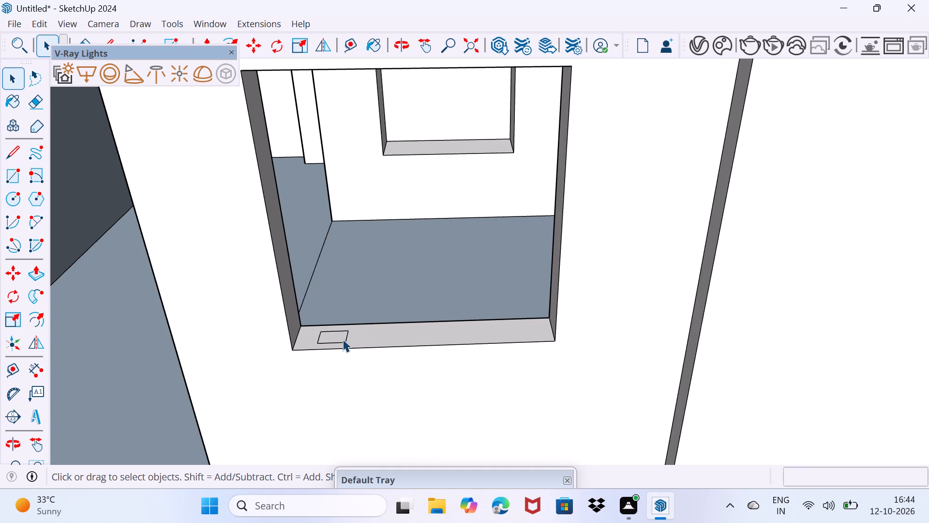
Copy the rectangle's four edges about 3' 1 1/8" along the sill, dividing the distance by 3 into evenly spaced copies.
click(345, 338)
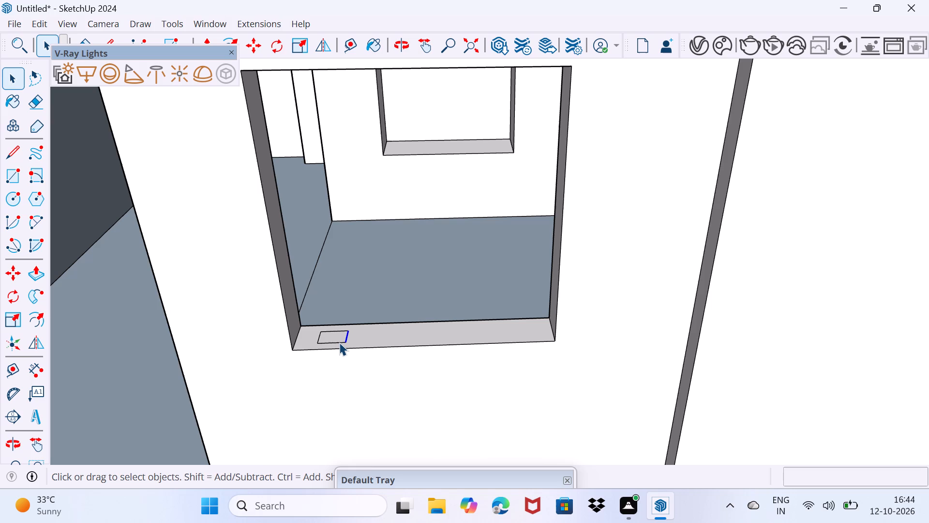
click(339, 342)
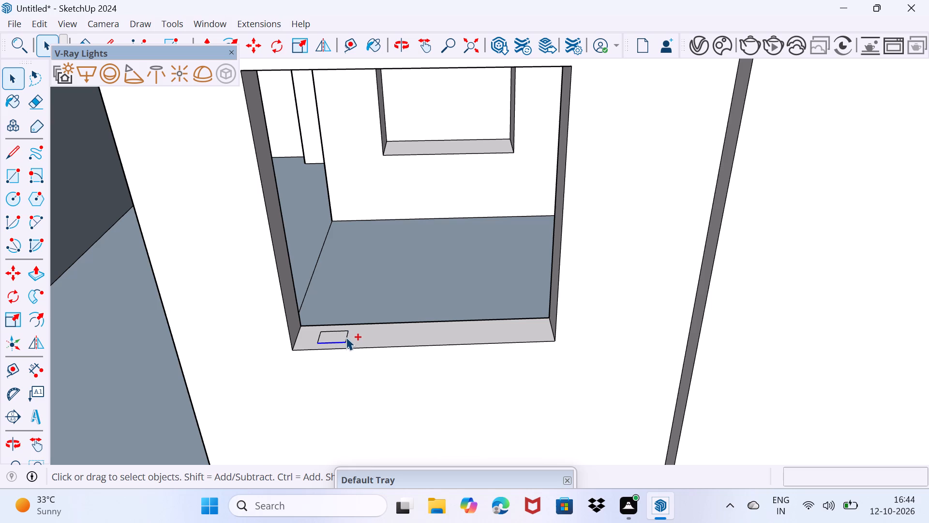
ctrl+click(346, 337)
ctrl+click(337, 330)
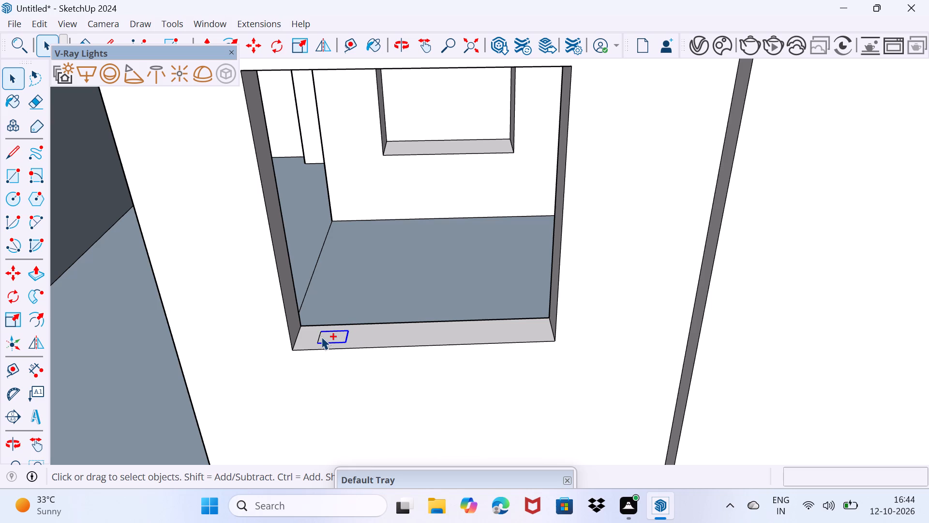
ctrl+click(318, 337)
scroll(341, 346, up, 1)
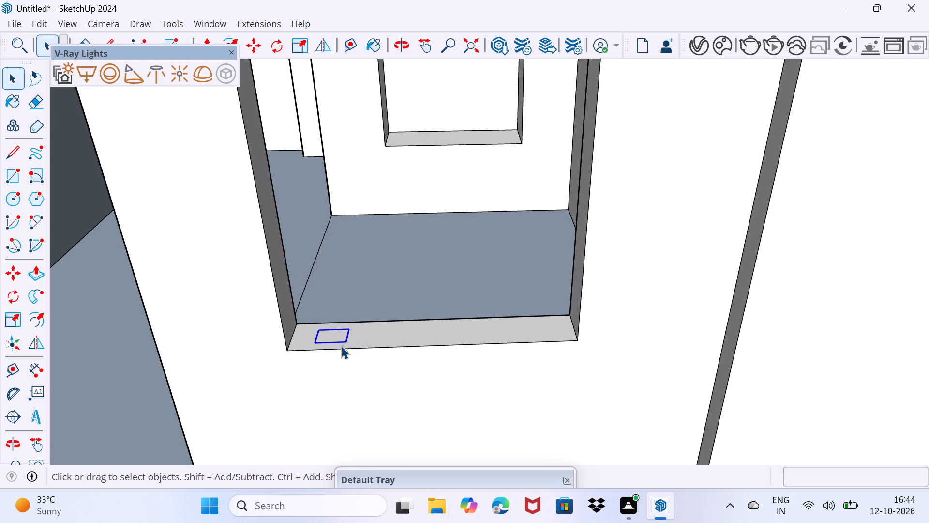
key(m)
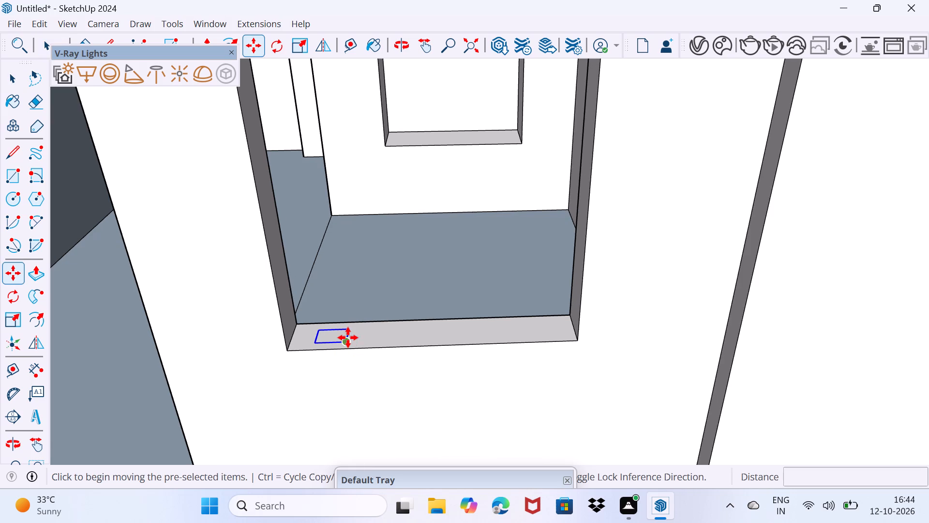
click(348, 338)
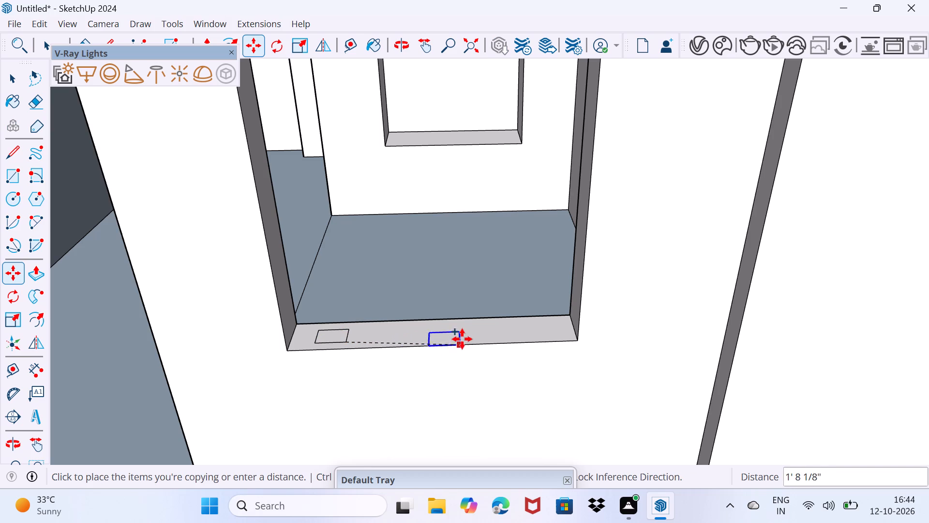
click(558, 332)
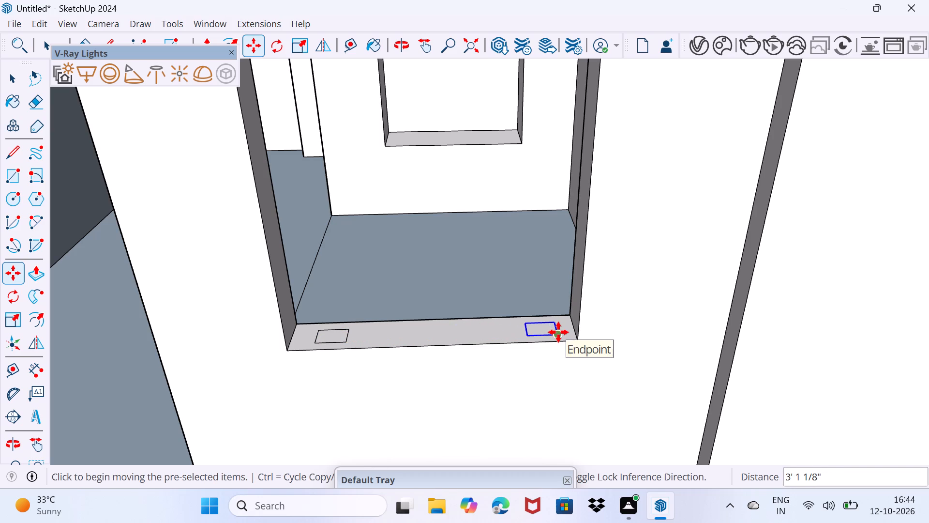
text(/3)
key(Return)
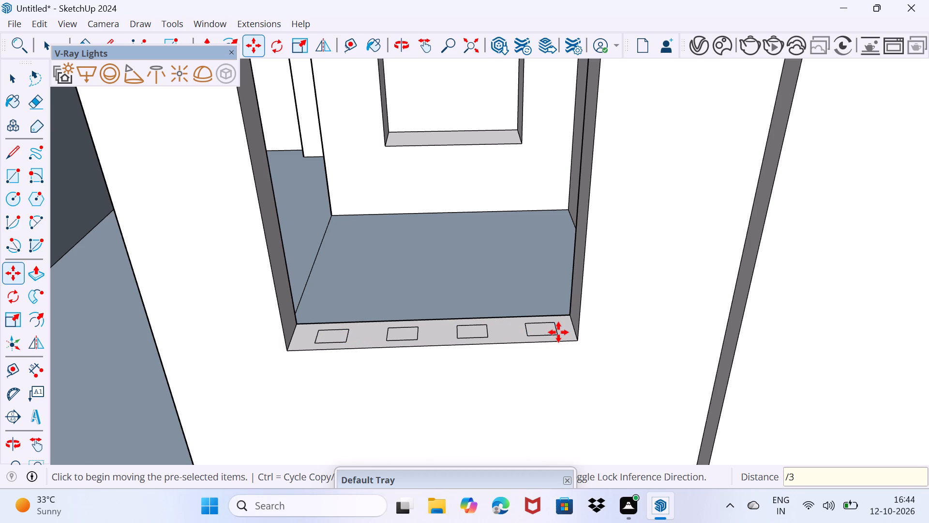
key(space)
Push/Pull the sill rectangle nearest the porch entrance up about 4' 6 1/2" to form the first vertical window bar.
scroll(555, 332, down, 3)
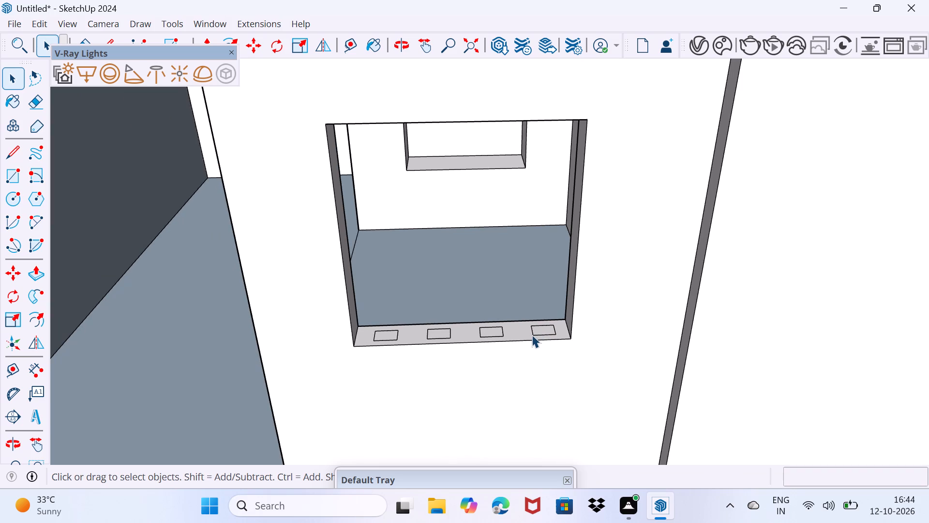
middle_drag(532, 335, 517, 396)
middle_drag(512, 399, 512, 365)
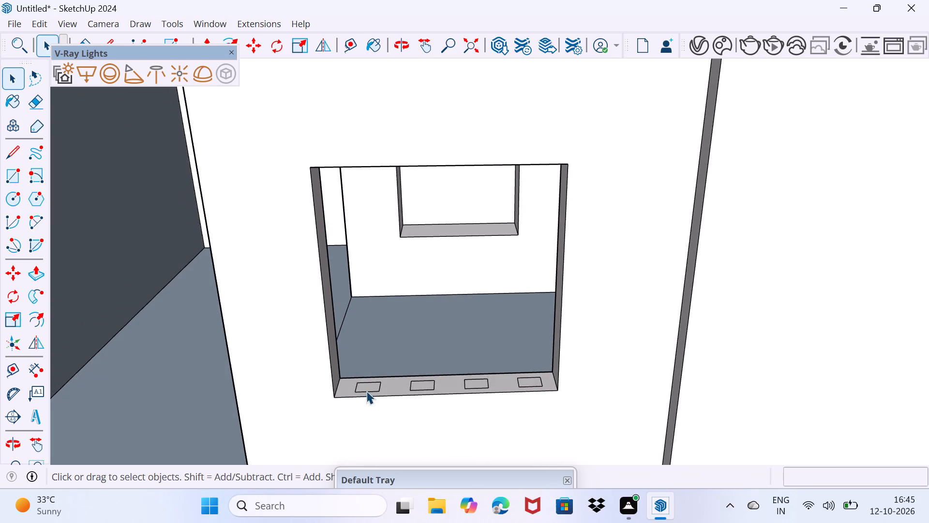
scroll(366, 391, up, 2)
click(367, 385)
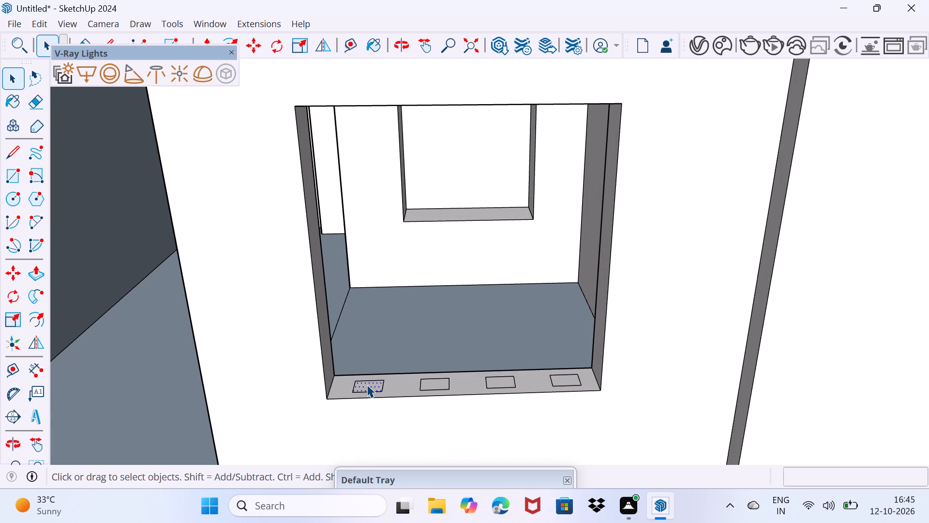
key(p)
key(Return)
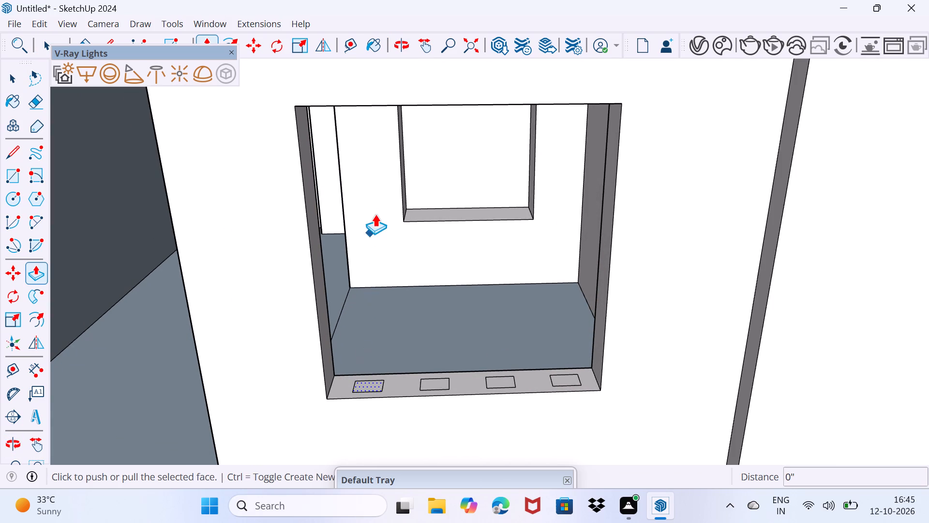
click(371, 376)
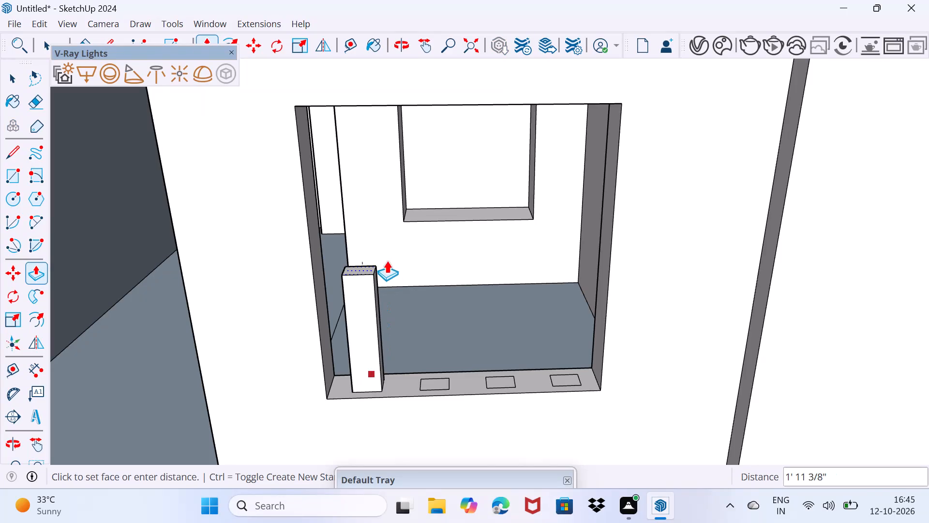
click(373, 82)
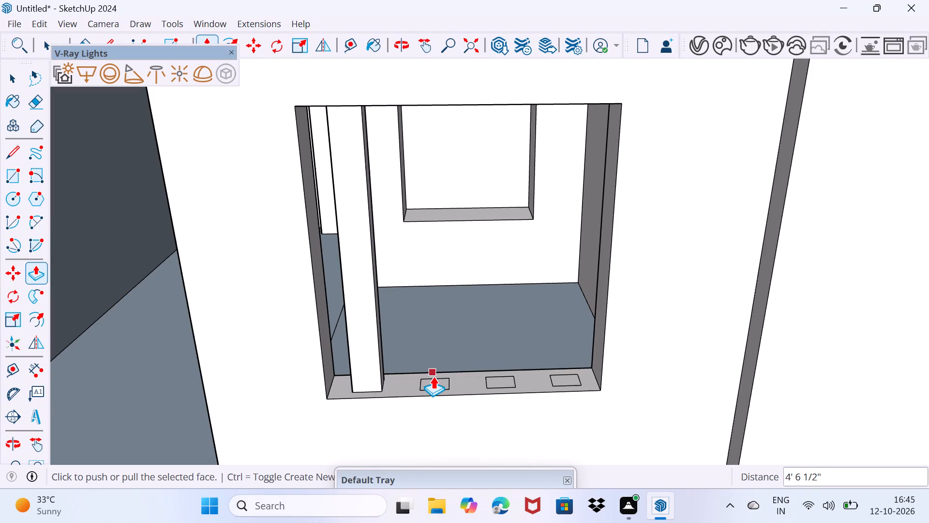
Push/Pull the second sill rectangle up about 4' 8 1/8" to form another full-height window bar.
key(space)
click(435, 383)
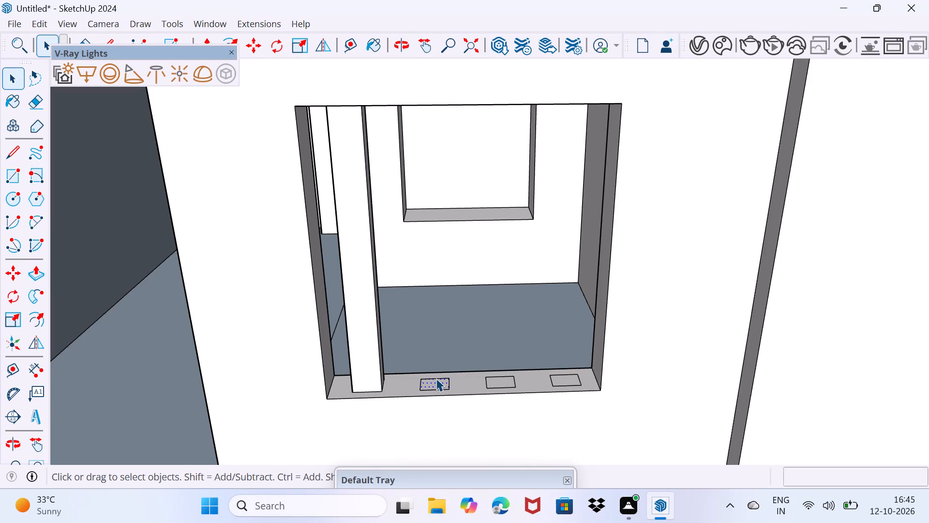
key(p)
click(436, 378)
click(467, 73)
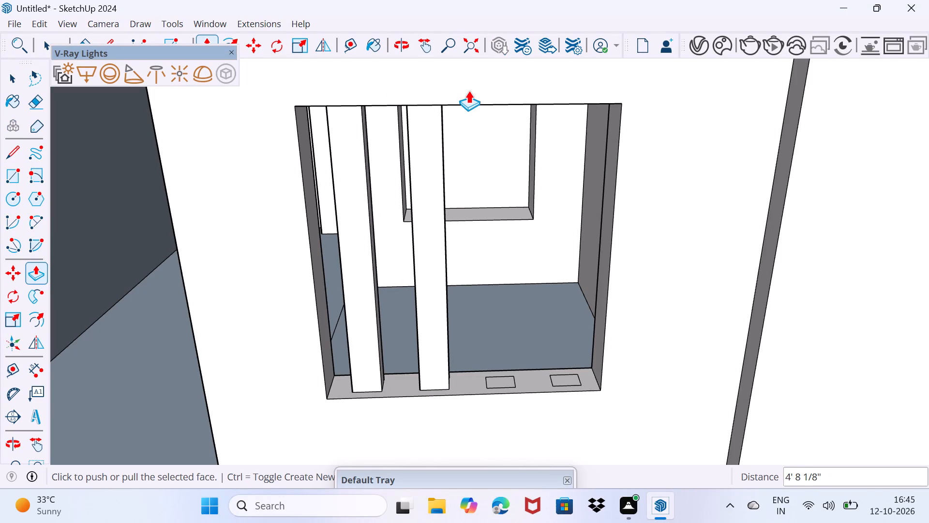
Push/Pull the third sill rectangle up past the head of the opening to form the third window bar.
key(space)
click(502, 381)
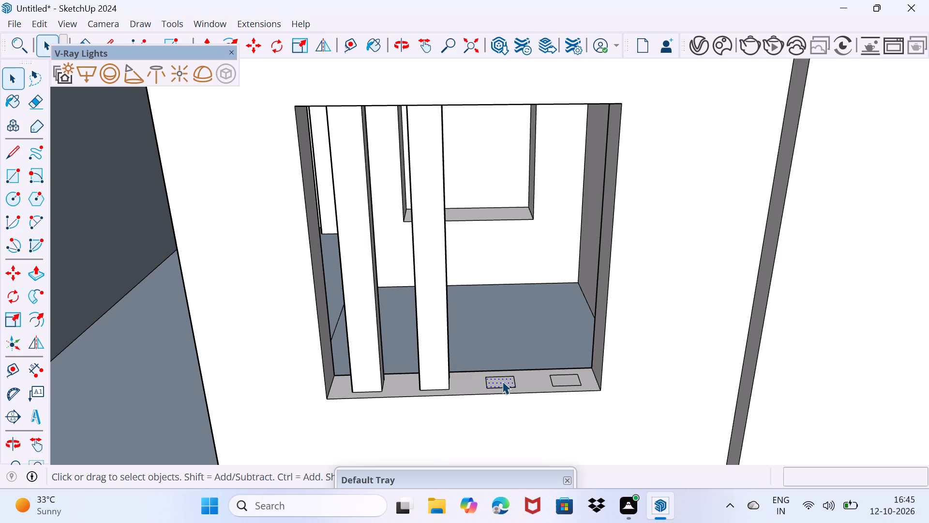
key(p)
click(502, 381)
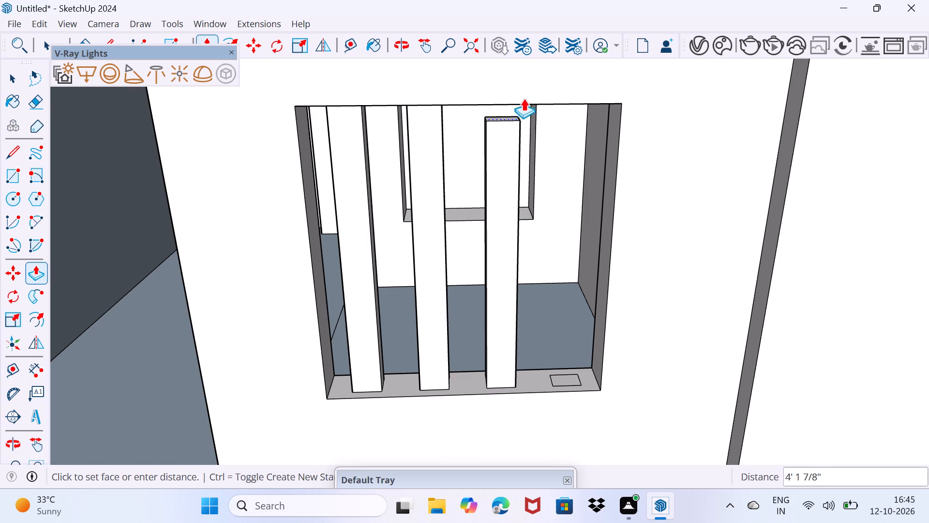
click(524, 94)
Push/Pull the last sill rectangle, farthest from the porch entrance, up past the opening's head to form the fourth bar.
key(space)
click(562, 377)
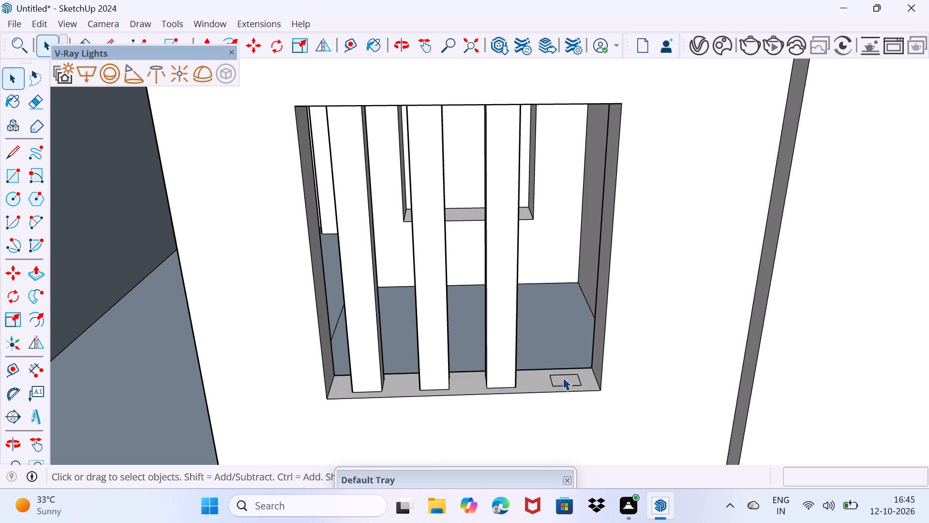
key(p)
click(563, 384)
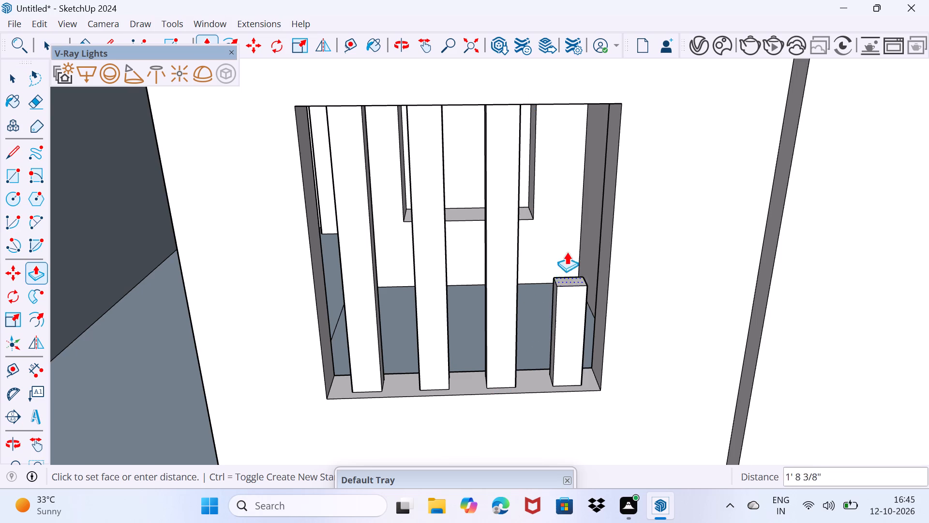
click(575, 86)
key(space)
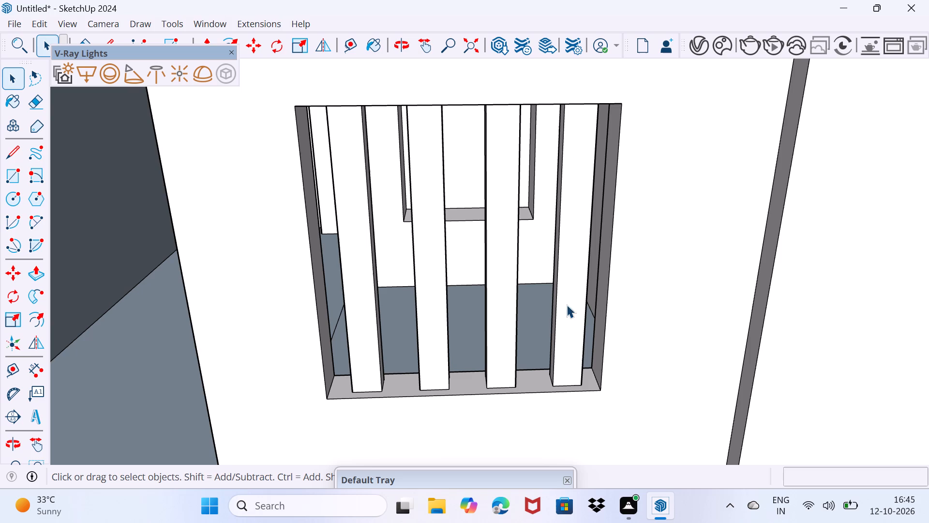
Examine the barred front window and the adjoining projecting wall from several angles.
drag(623, 293, 656, 265)
scroll(559, 315, down, 2)
middle_drag(475, 359, 702, 313)
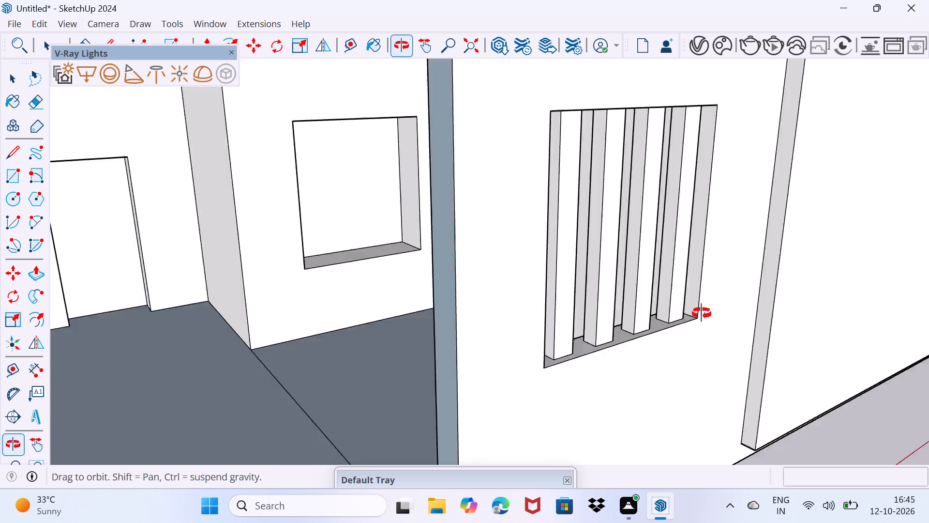
middle_drag(702, 313, 552, 270)
scroll(552, 270, down, 3)
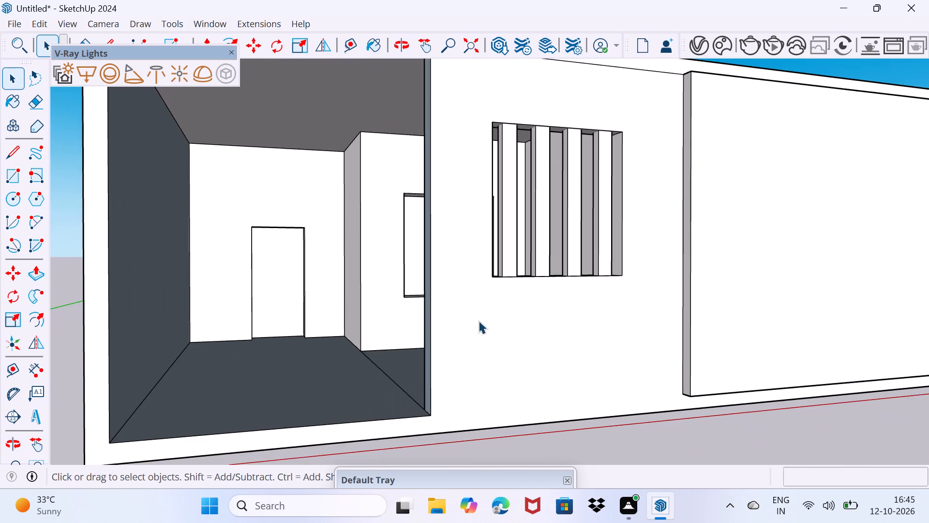
middle_drag(479, 321, 419, 333)
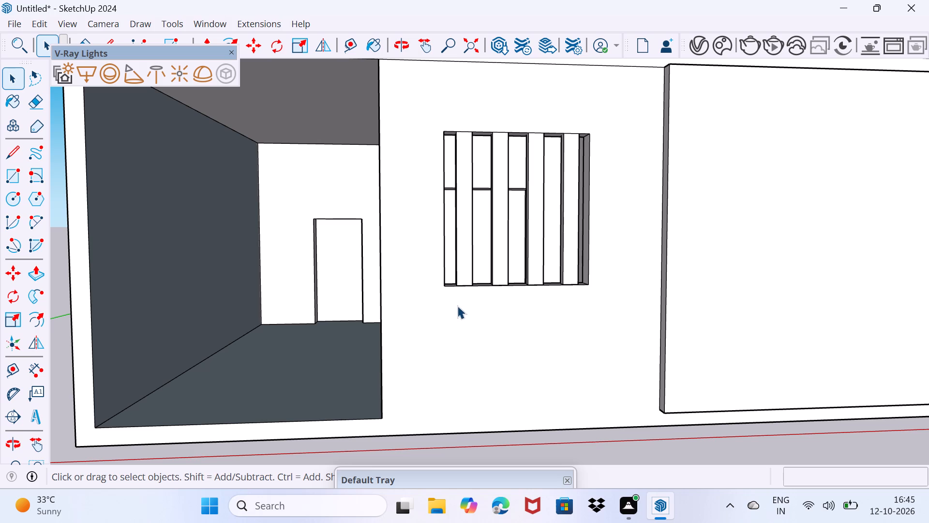
middle_drag(667, 310, 621, 358)
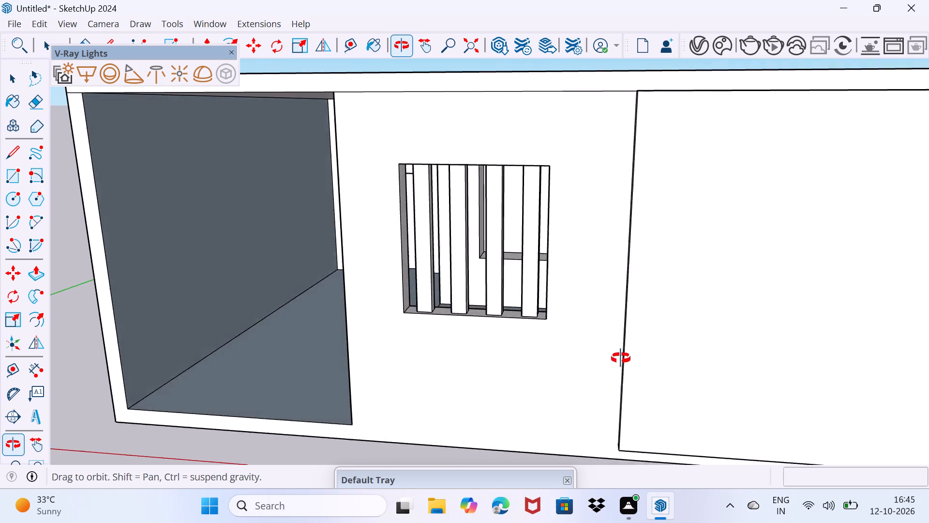
middle_drag(621, 358, 429, 346)
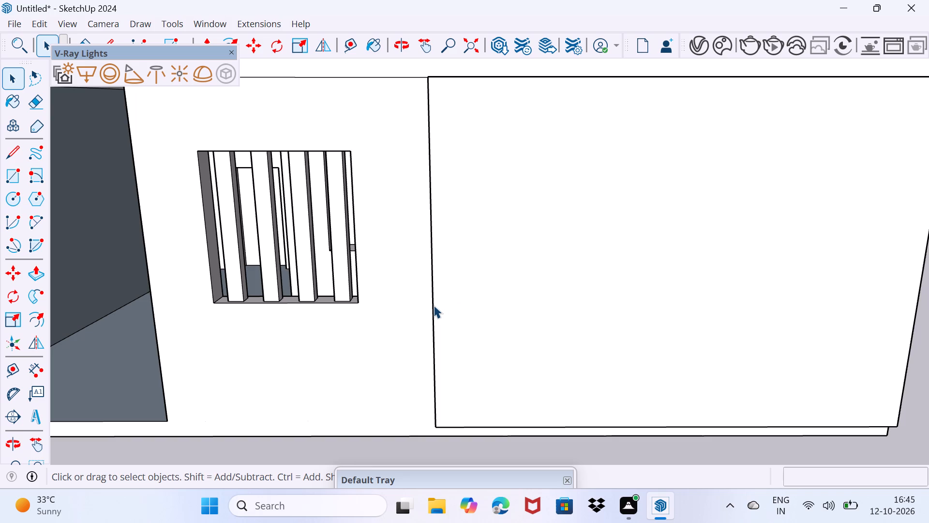
Copy the projecting front wall's vertical edge beside the window 13' 8 11/16" to its far end, dividing the distance by 2 for a centre line.
click(433, 305)
scroll(429, 428, up, 1)
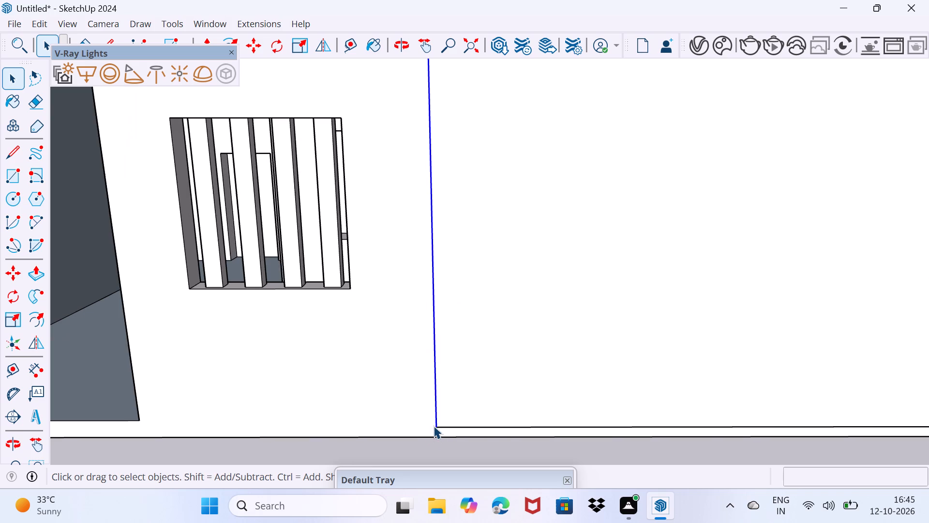
scroll(434, 426, down, 1)
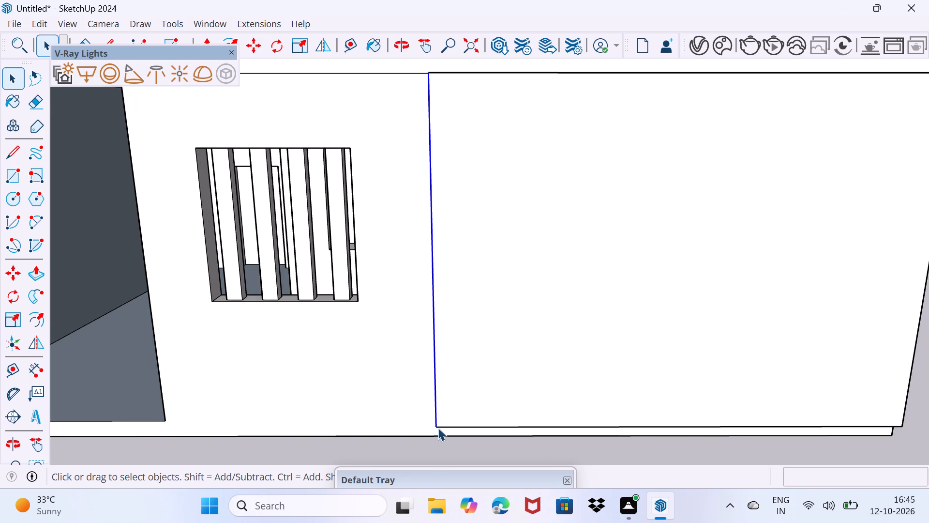
key(m)
click(438, 428)
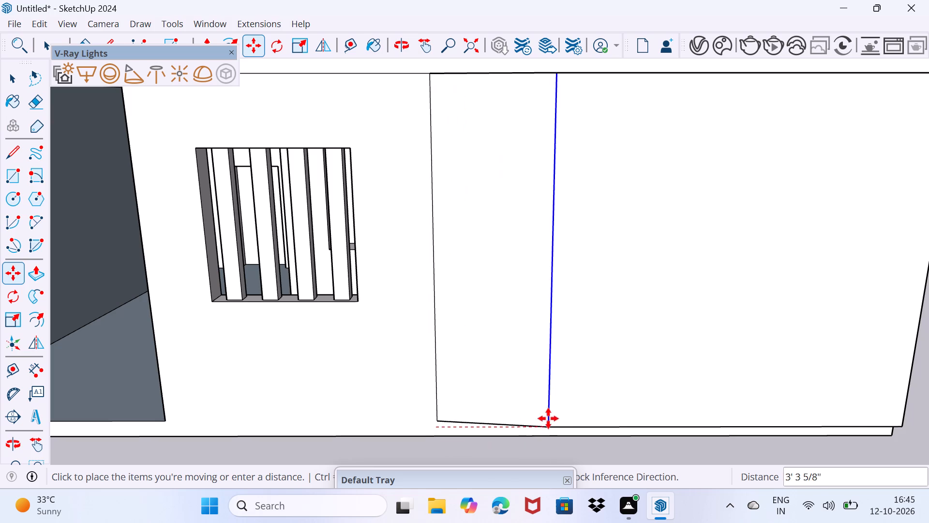
scroll(743, 418, down, 1)
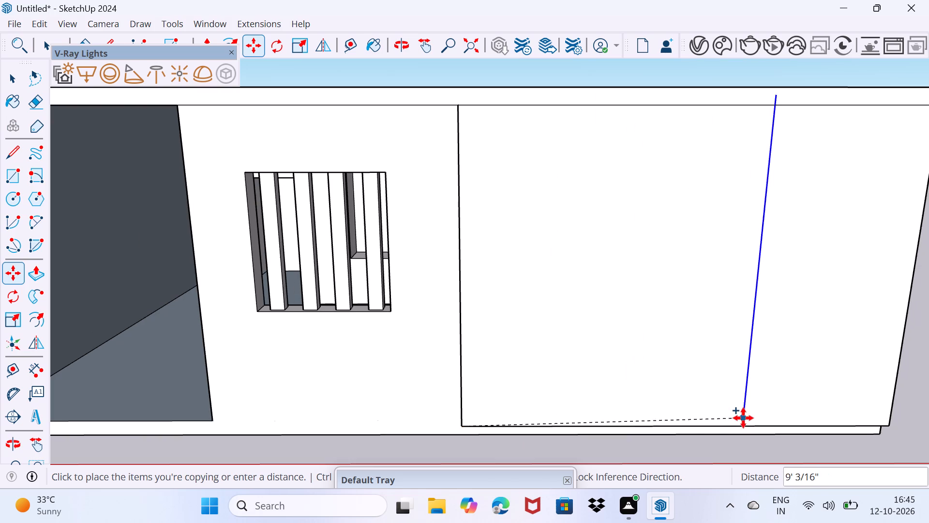
click(888, 426)
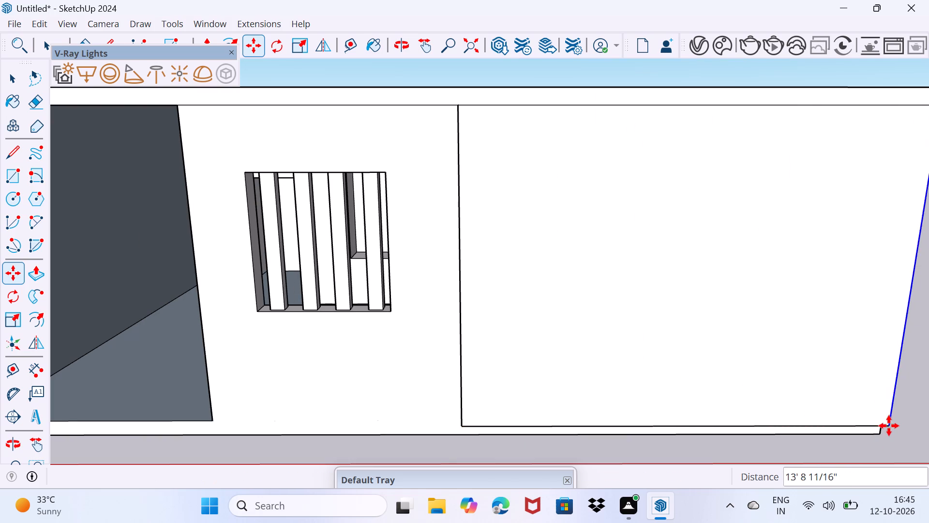
text(/2)
key(Return)
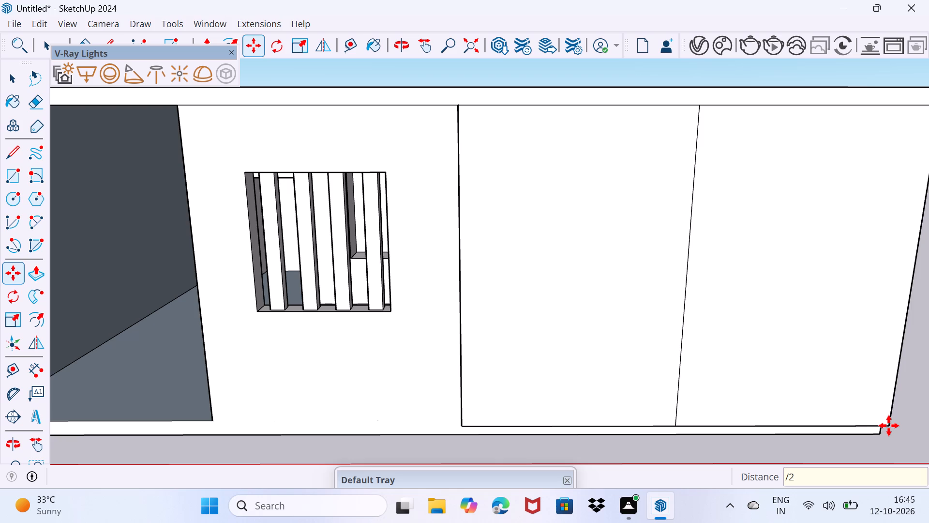
Push/Pull the half of the projecting front wall farthest from the window back 4 9/16", level with the main wall.
key(space)
scroll(888, 423, down, 2)
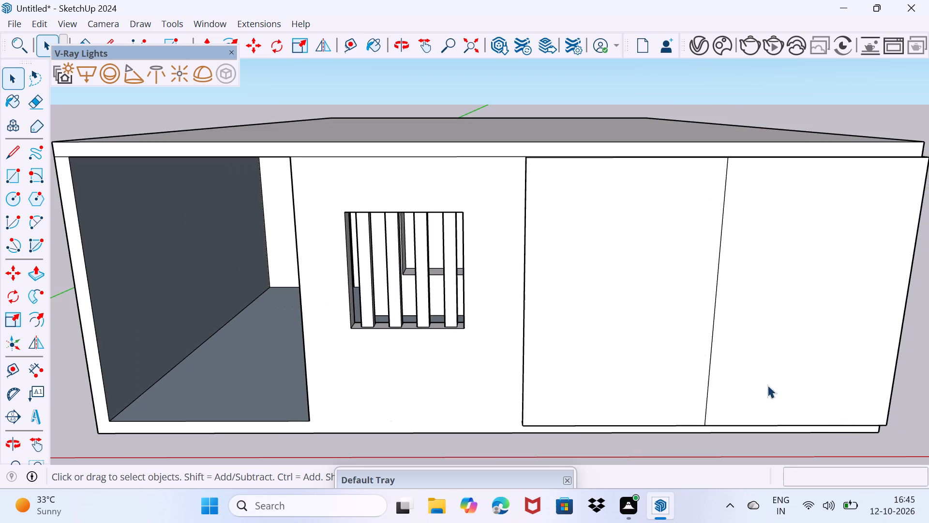
scroll(626, 319, up, 2)
click(626, 318)
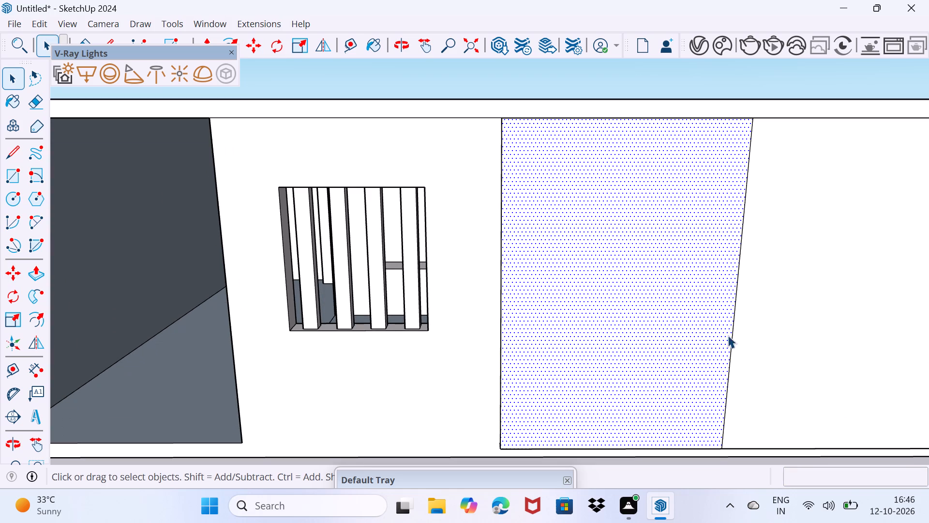
key(space)
drag(765, 353, 789, 330)
middle_drag(785, 332, 606, 342)
click(683, 349)
scroll(690, 349, down, 4)
middle_drag(697, 352, 784, 342)
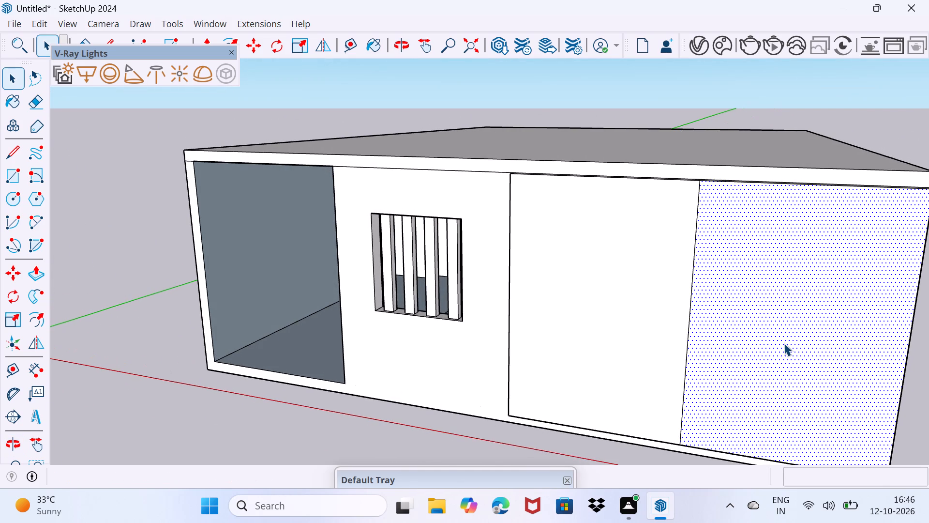
key(p)
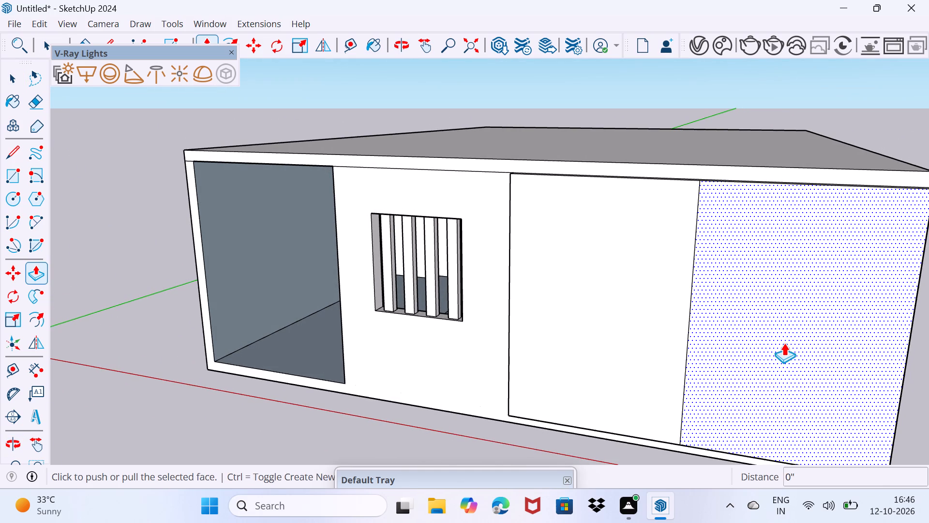
click(784, 343)
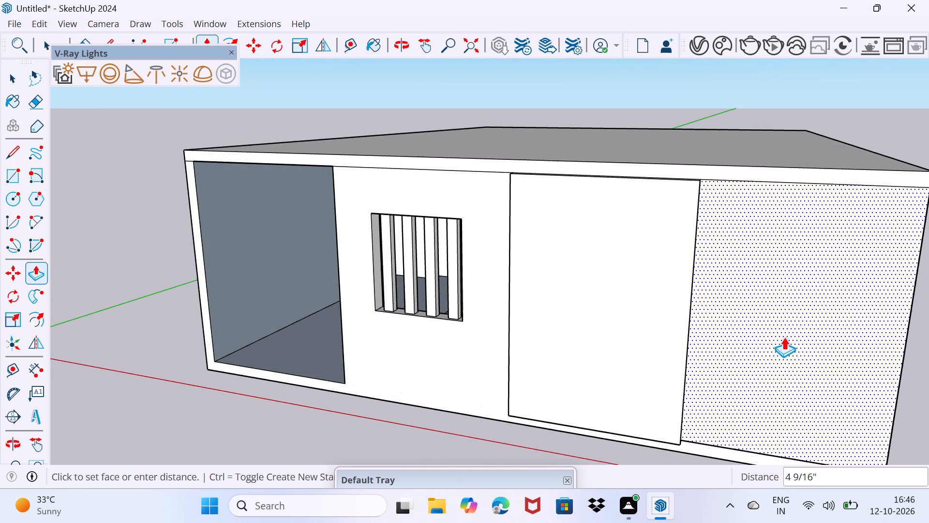
scroll(784, 337, up, 2)
middle_drag(784, 337, 724, 321)
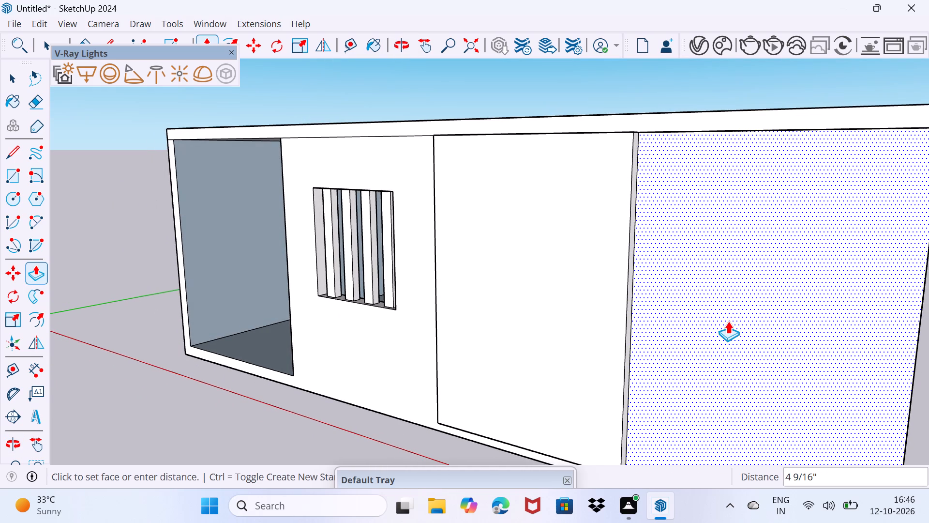
click(728, 321)
key(space)
drag(710, 329, 727, 313)
key(space)
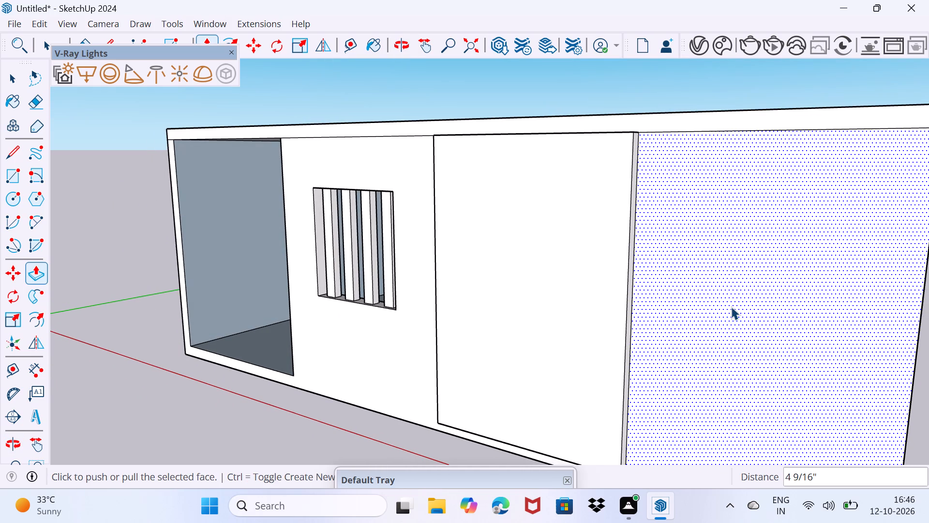
key(Escape)
drag(707, 351, 748, 276)
scroll(716, 287, down, 7)
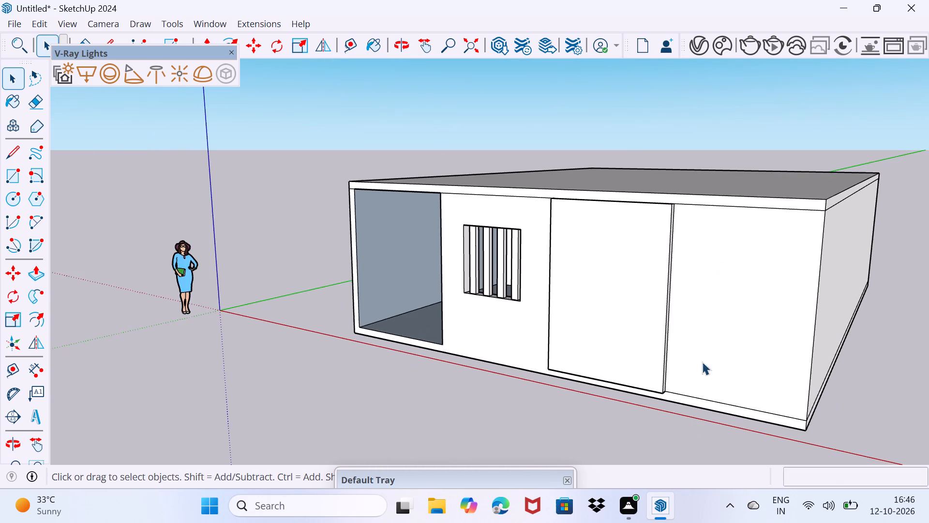
Copy the vertical corner edge at the front wall's far end 8" inward, toward the projecting panel.
middle_drag(702, 362, 774, 354)
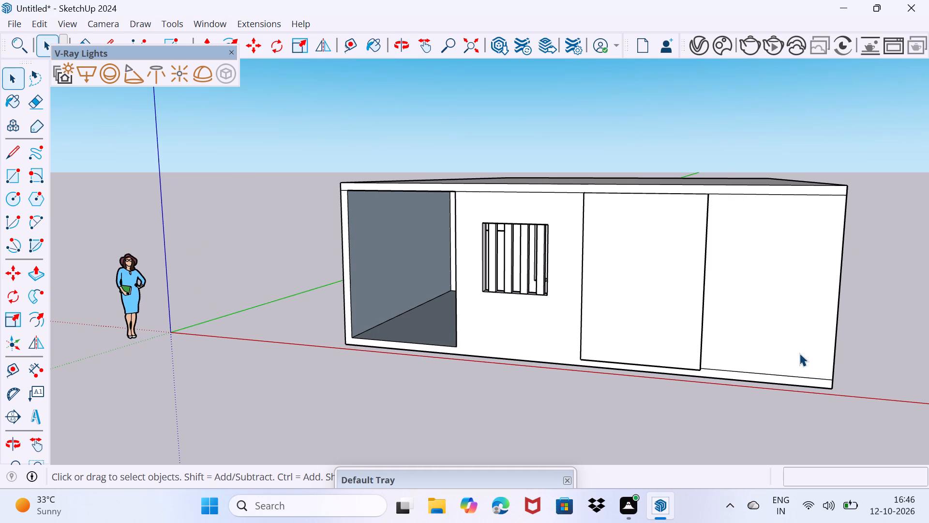
shift+middle_drag(799, 353, 618, 335)
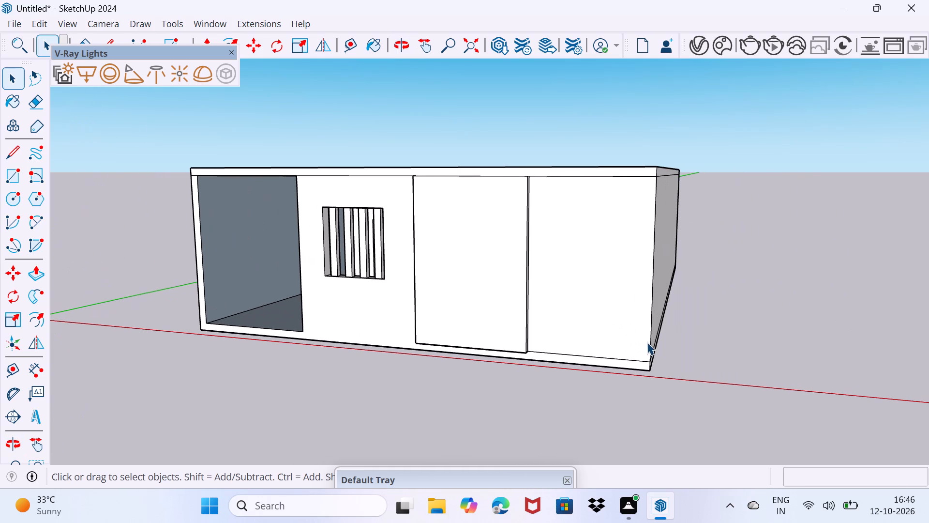
click(650, 345)
scroll(642, 359, up, 7)
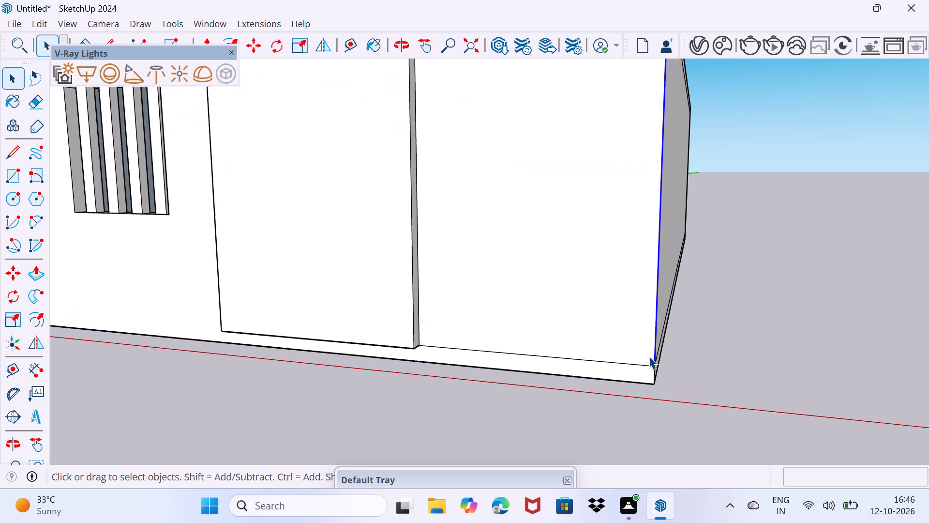
scroll(649, 356, up, 3)
key(m)
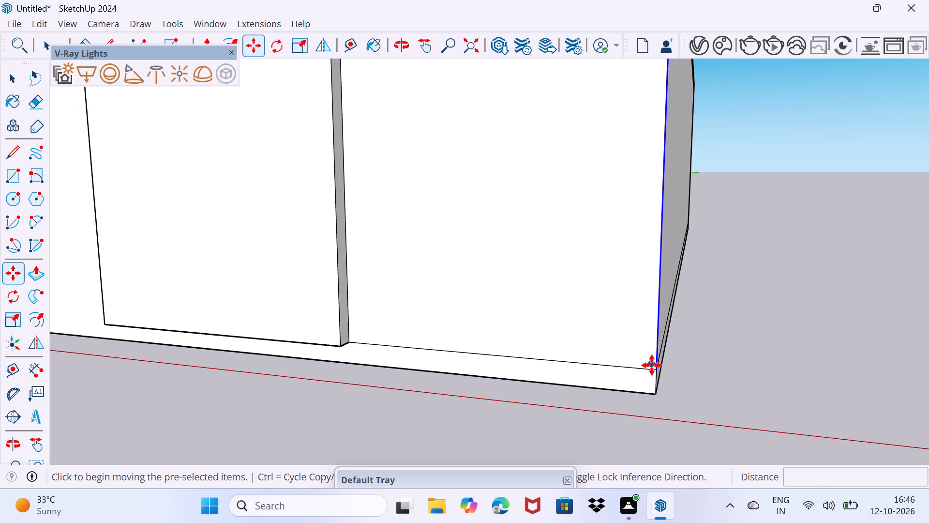
click(652, 365)
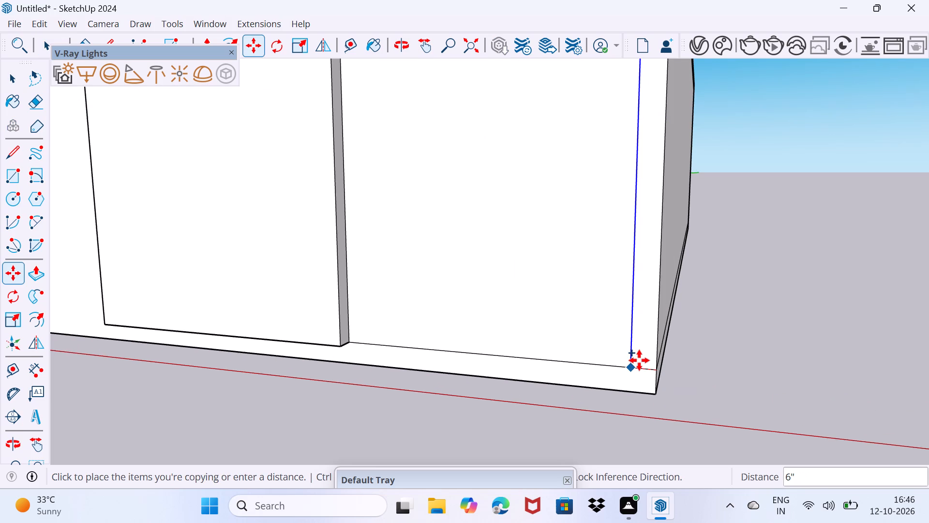
key(8)
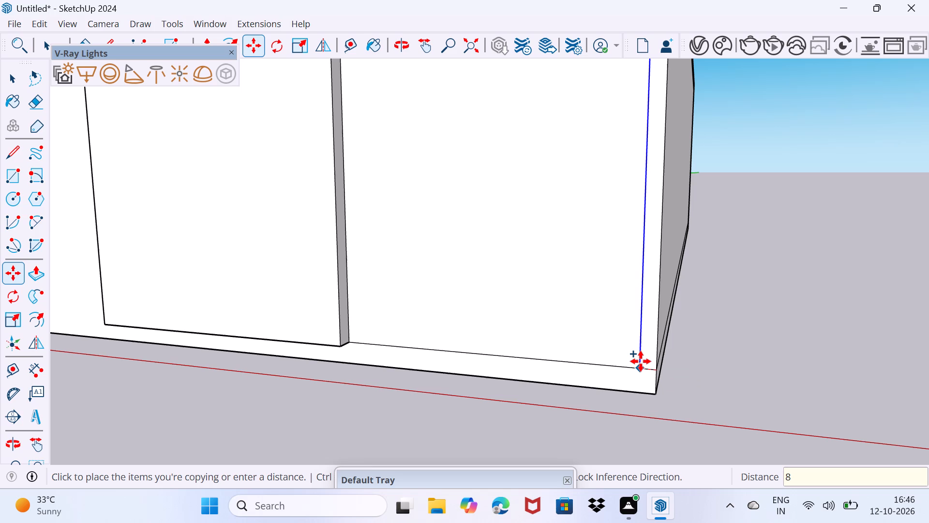
key(shift+quotedbl)
key(Return)
key(space)
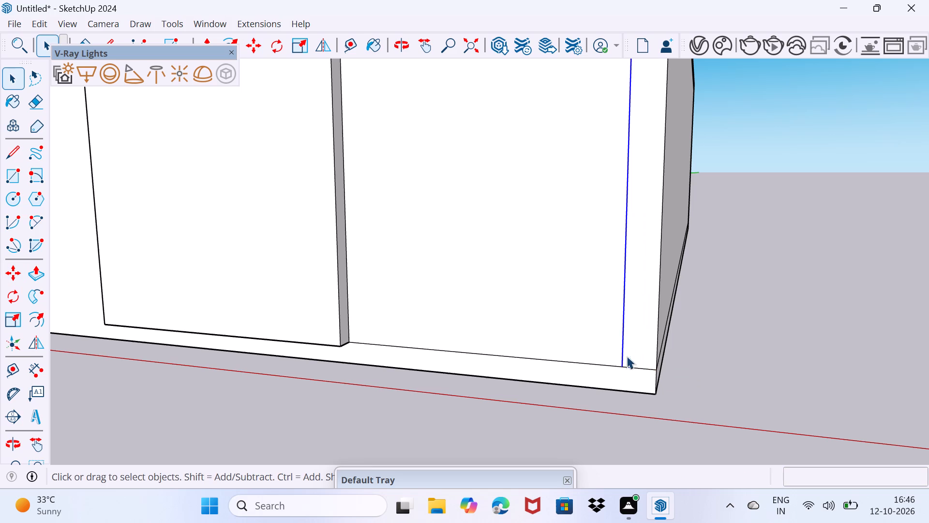
Erase the short line between the 8" corner strip and the roof slab's front band.
scroll(619, 350, down, 9)
scroll(586, 195, up, 1)
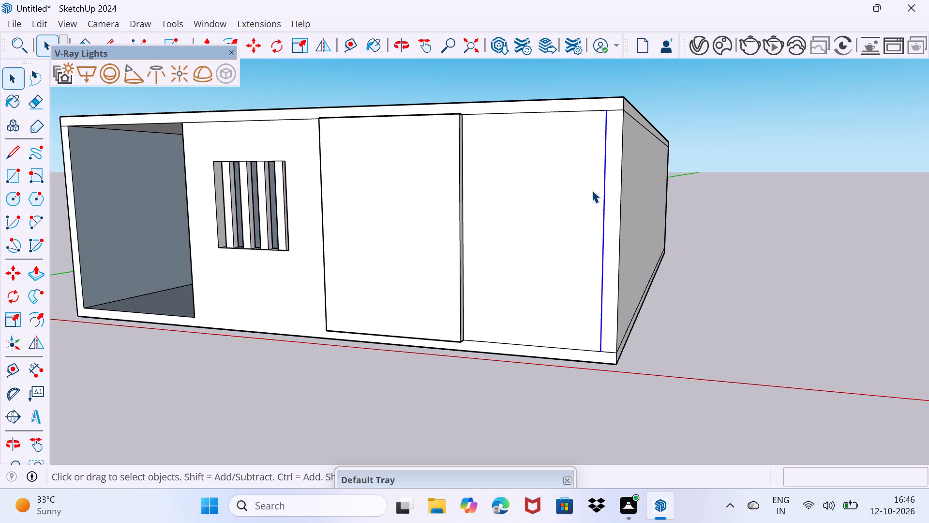
middle_drag(592, 190, 569, 298)
scroll(583, 217, up, 2)
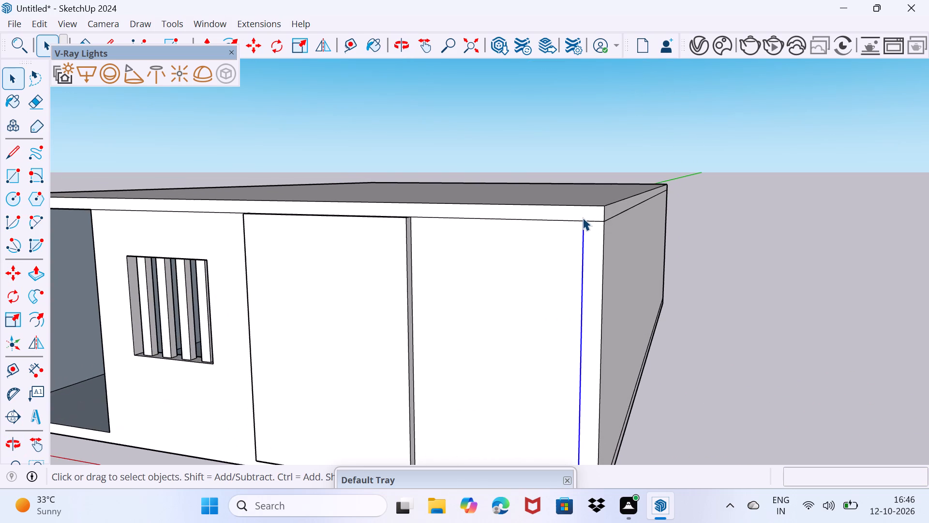
scroll(583, 217, up, 4)
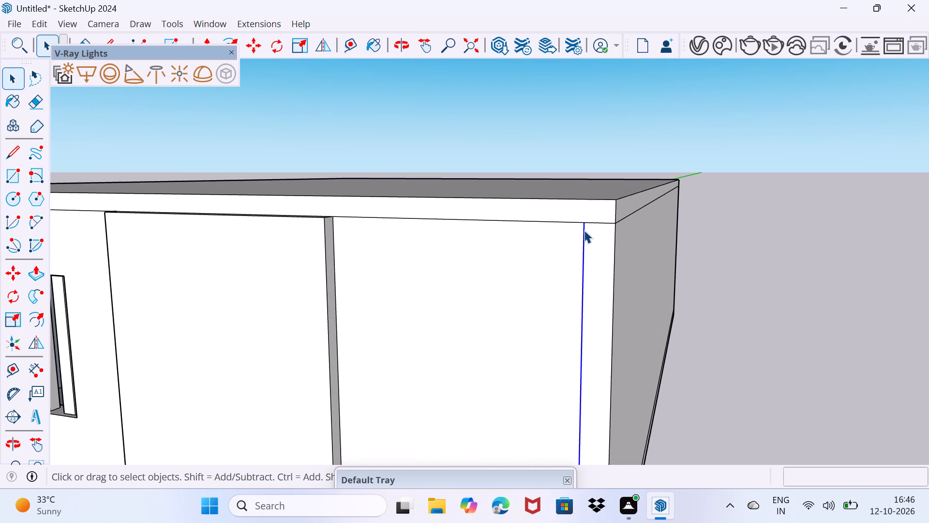
key(e)
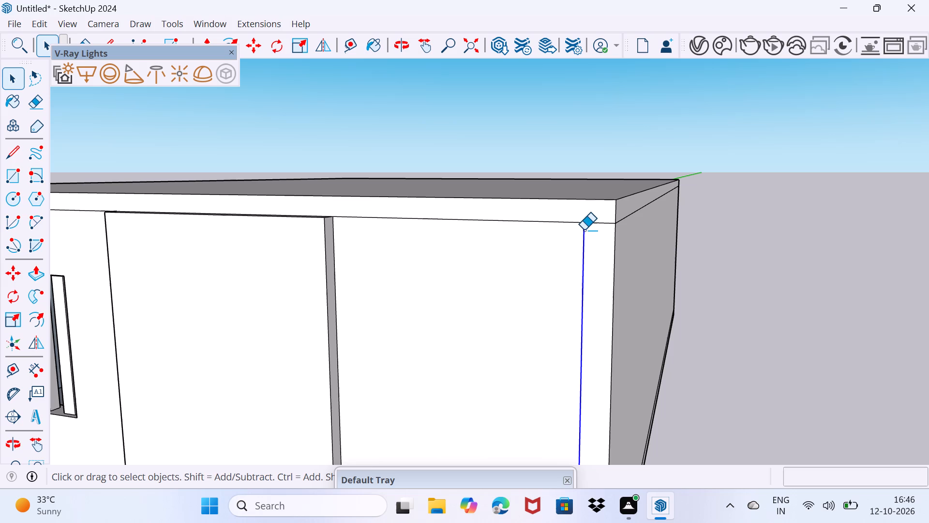
drag(595, 227, 605, 210)
scroll(588, 257, down, 3)
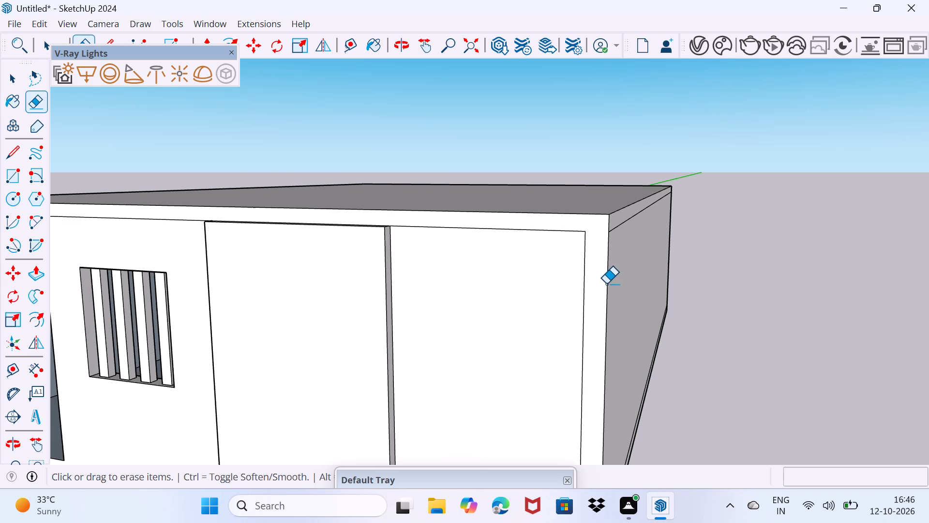
scroll(614, 249, down, 2)
key(space)
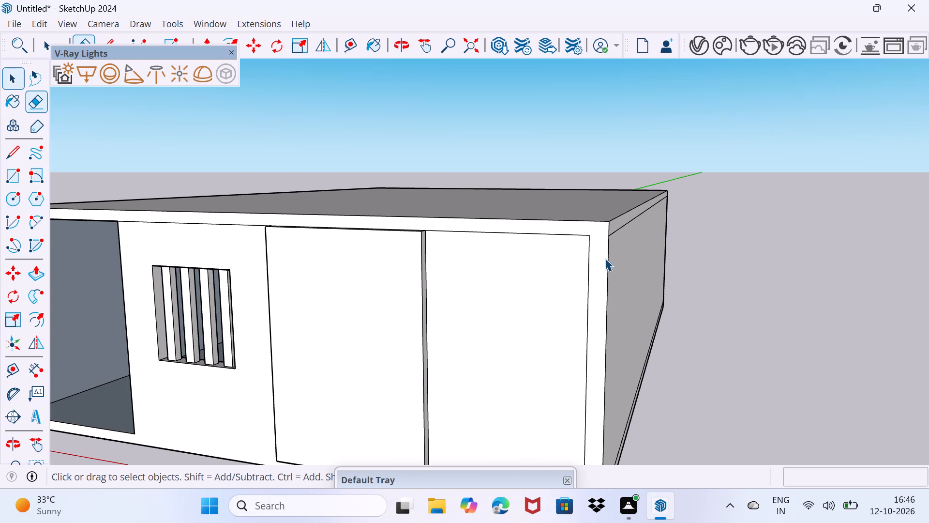
key(space)
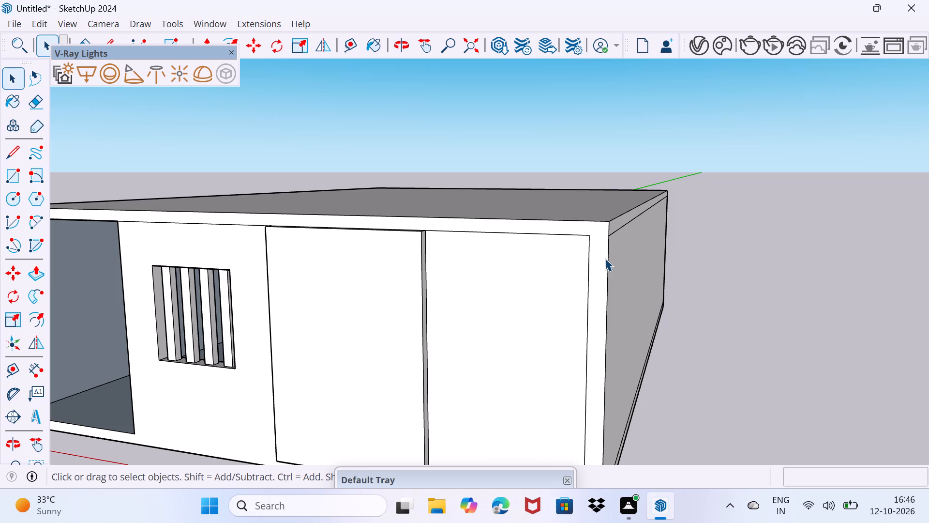
Copy the roof's front top edge 8" back across the roof surface.
scroll(605, 258, down, 2)
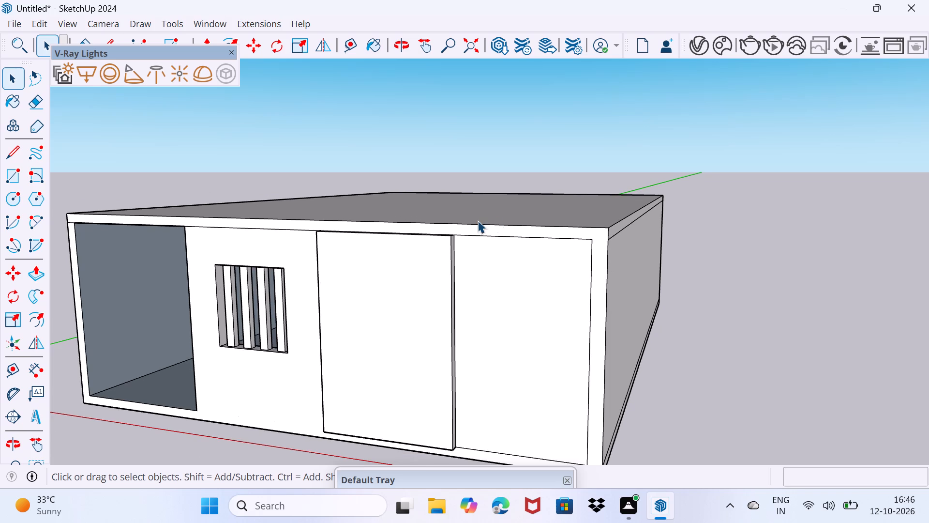
scroll(477, 220, up, 2)
middle_drag(477, 220, 461, 309)
scroll(477, 224, down, 1)
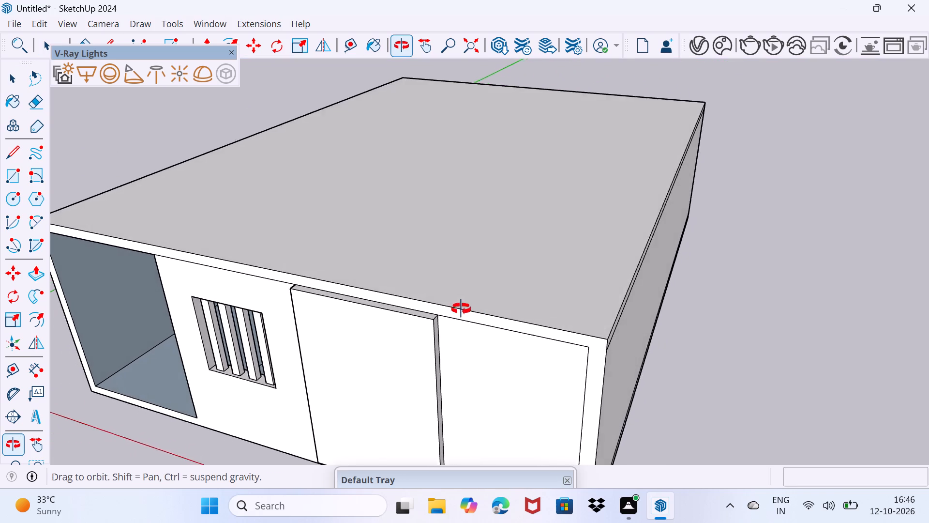
middle_drag(461, 309, 467, 333)
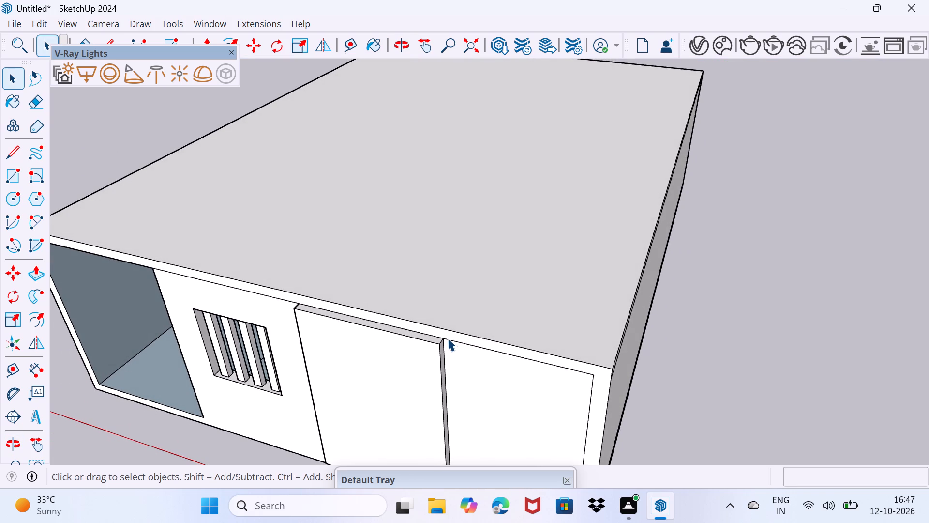
click(441, 327)
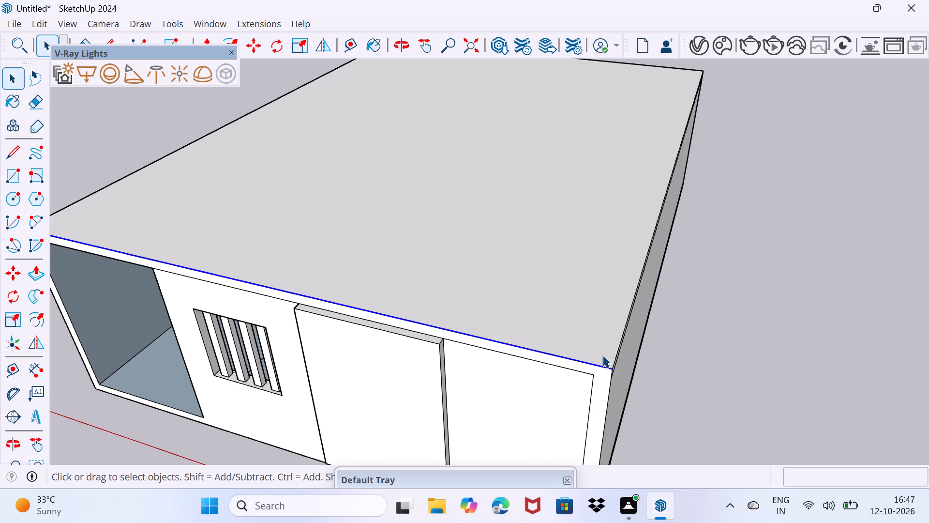
key(m)
click(614, 372)
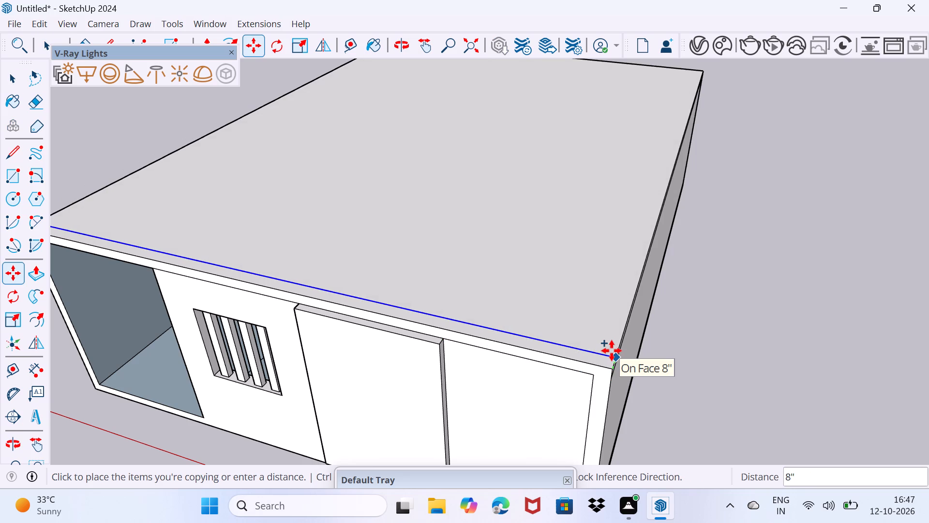
key(8)
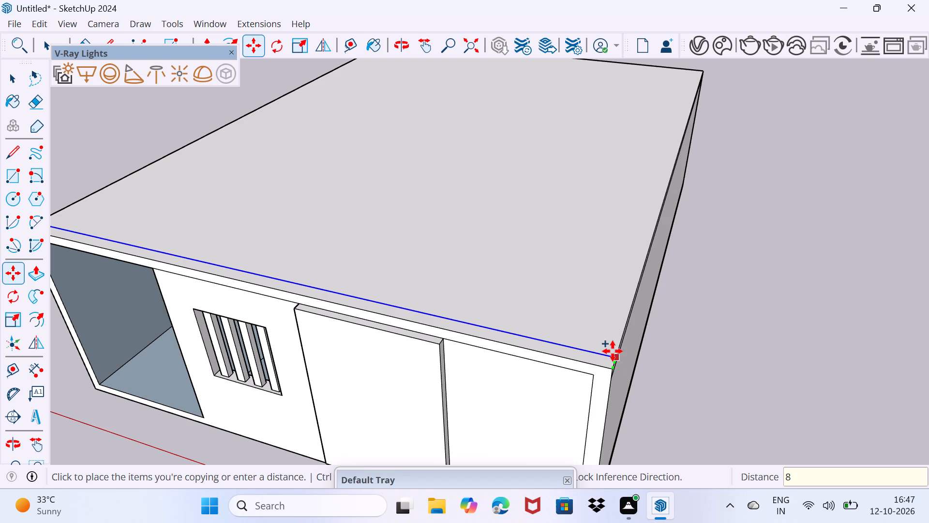
key(shift+quotedbl)
key(Return)
key(space)
drag(569, 341, 627, 267)
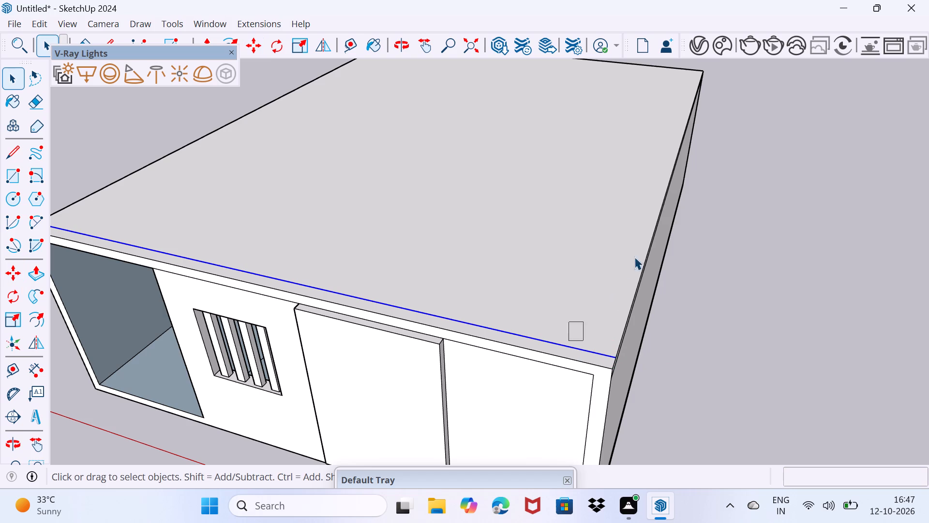
click(552, 345)
drag(553, 348, 581, 314)
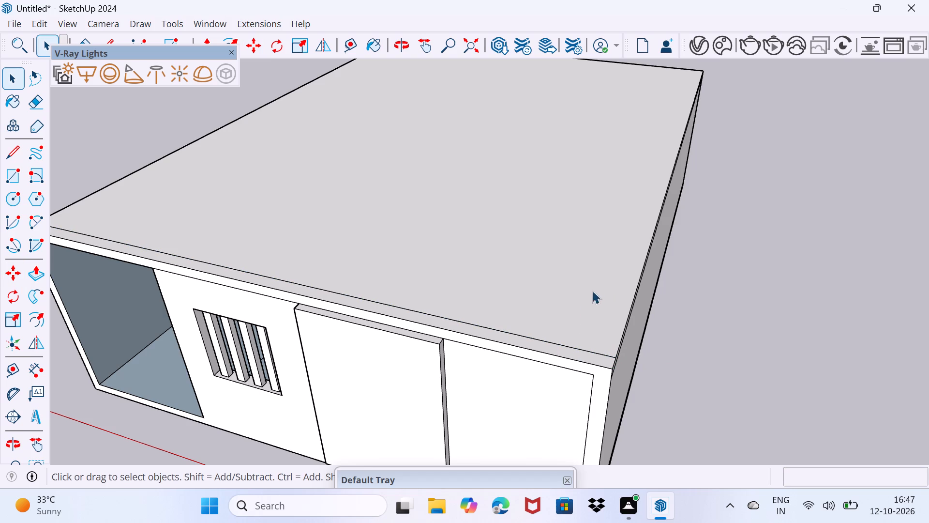
Draw an 8" line across the roof's front strip, at the projecting panel's side nearest the window.
click(565, 350)
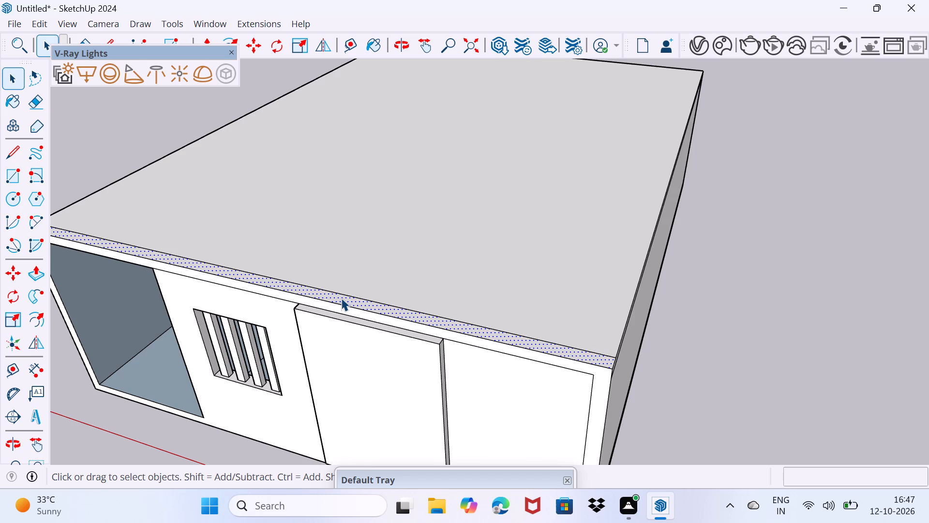
scroll(329, 294, up, 1)
middle_drag(321, 290, 365, 306)
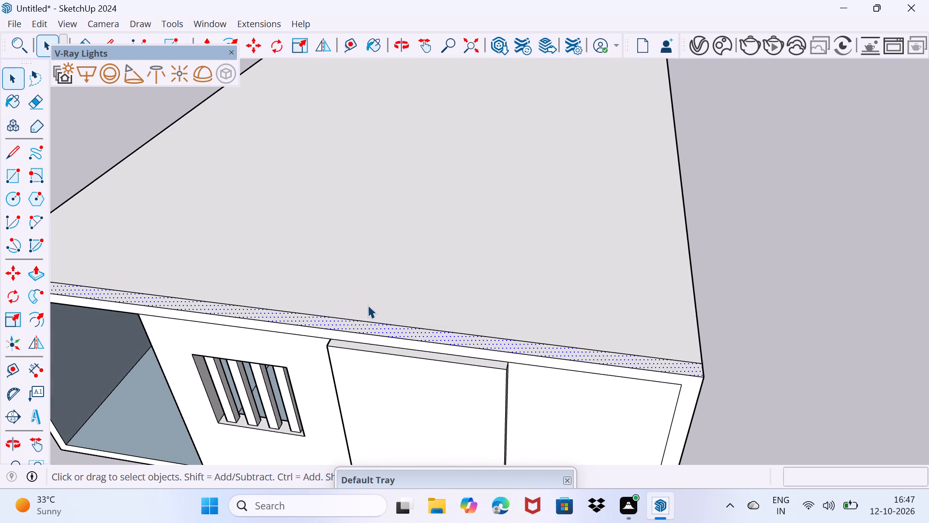
key(space)
drag(361, 308, 397, 259)
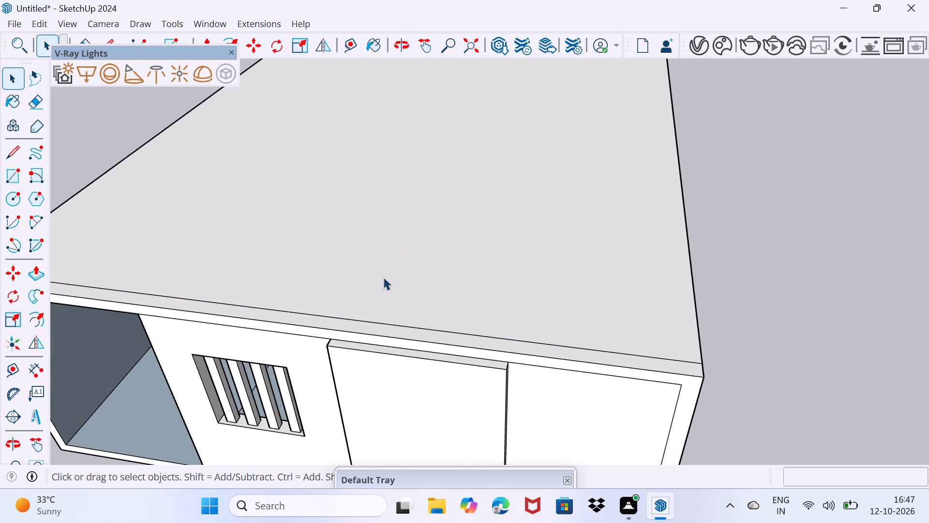
key(l)
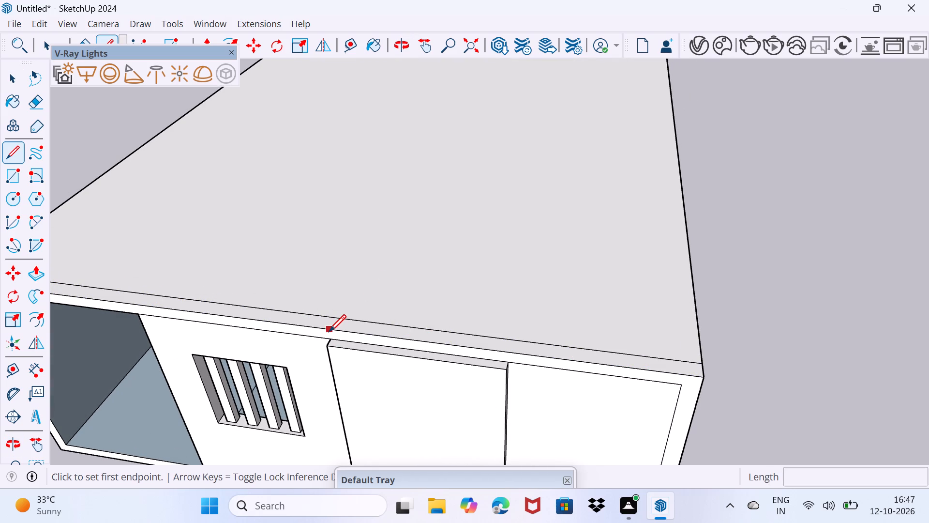
click(331, 329)
click(338, 318)
Push/Pull the roof's front strip beside the 8" divider, above the projecting panel, up 6'.
key(space)
click(351, 323)
drag(351, 323, 380, 301)
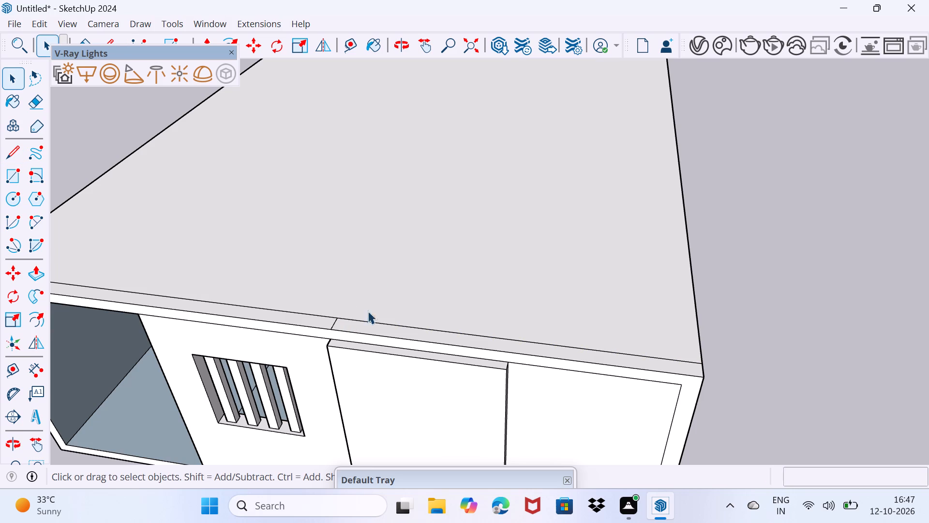
click(364, 322)
drag(361, 328, 367, 321)
click(355, 323)
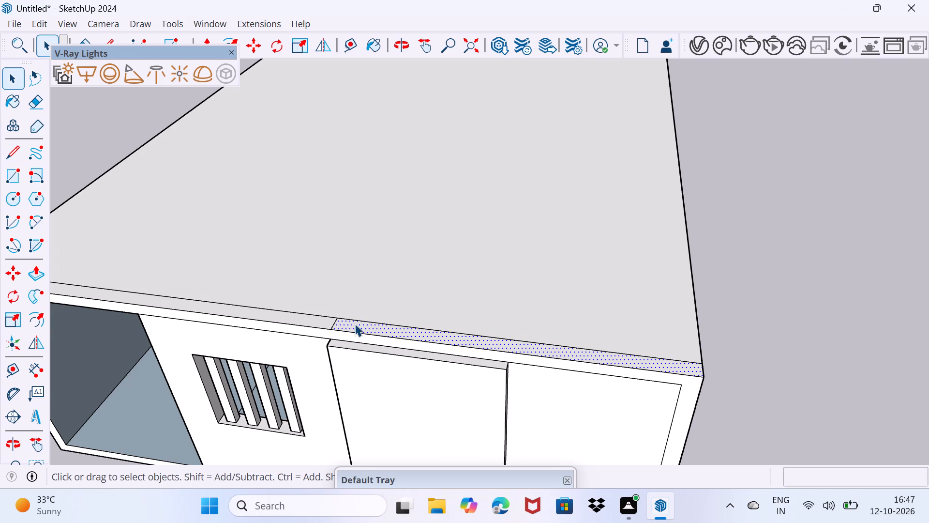
key(p)
click(355, 323)
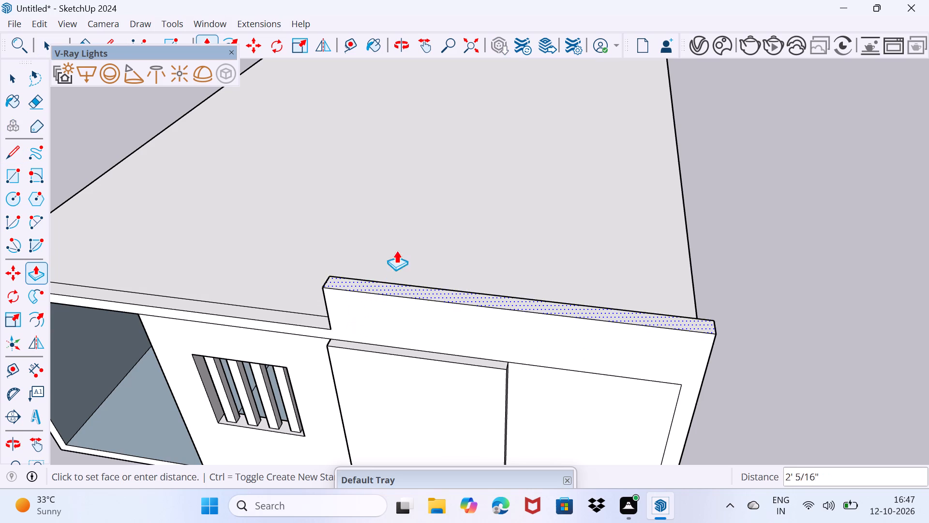
scroll(417, 207, down, 2)
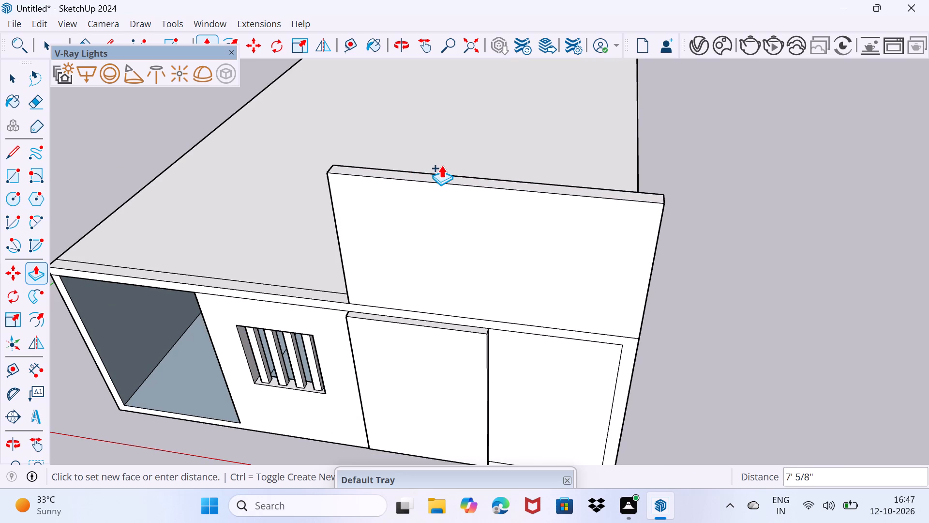
text(6')
key(Return)
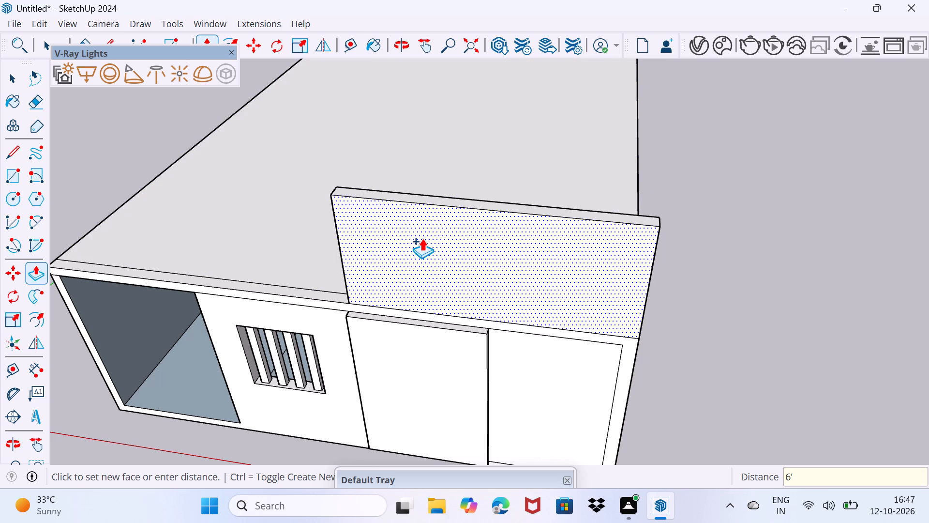
key(space)
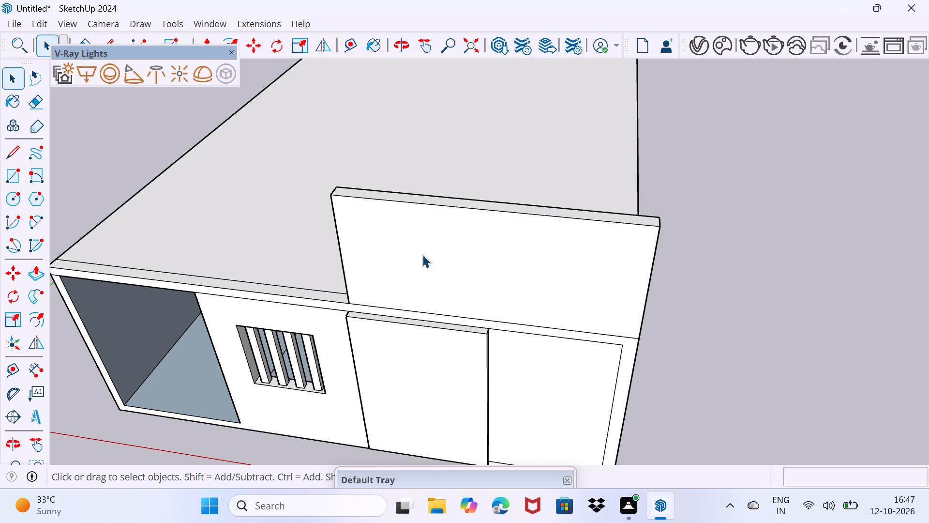
Draw a vertical line about 5' 8" up the raised wall from the top of the 8" corner strip's inner line.
scroll(599, 385, up, 2)
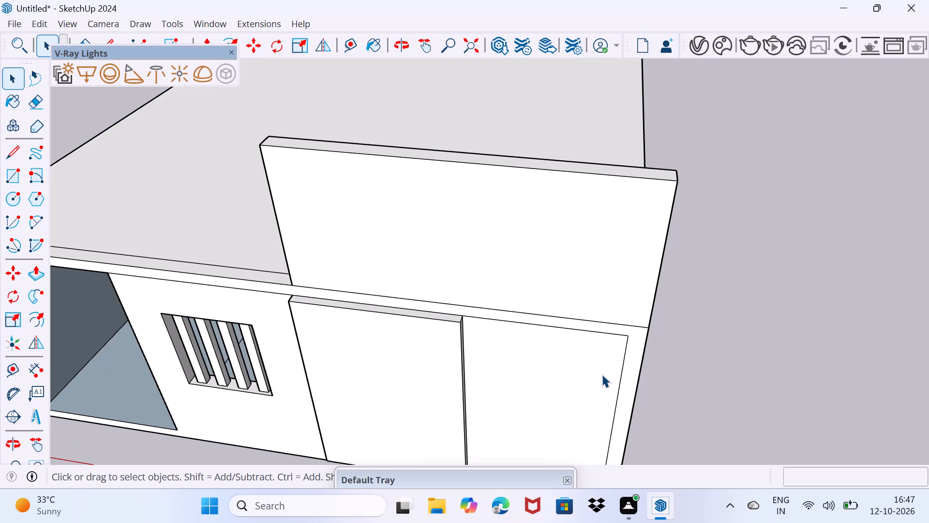
scroll(605, 368, up, 2)
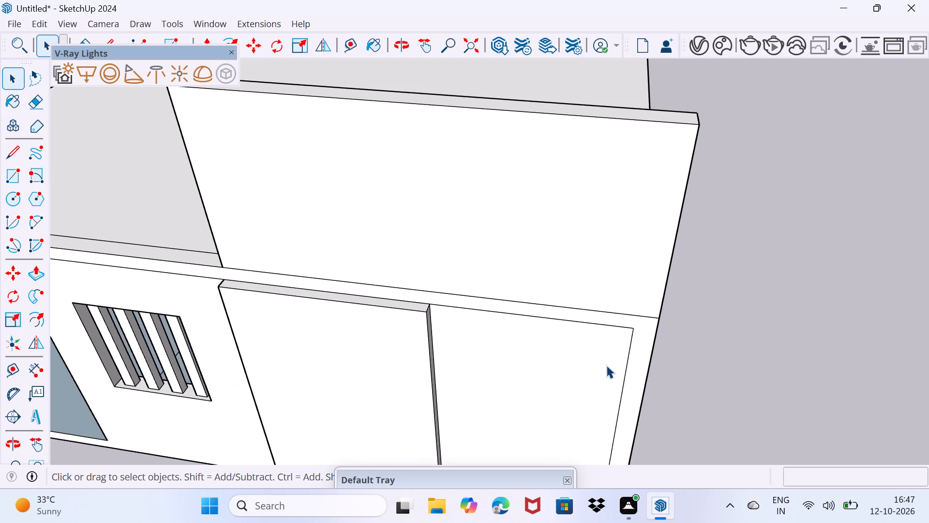
key(l)
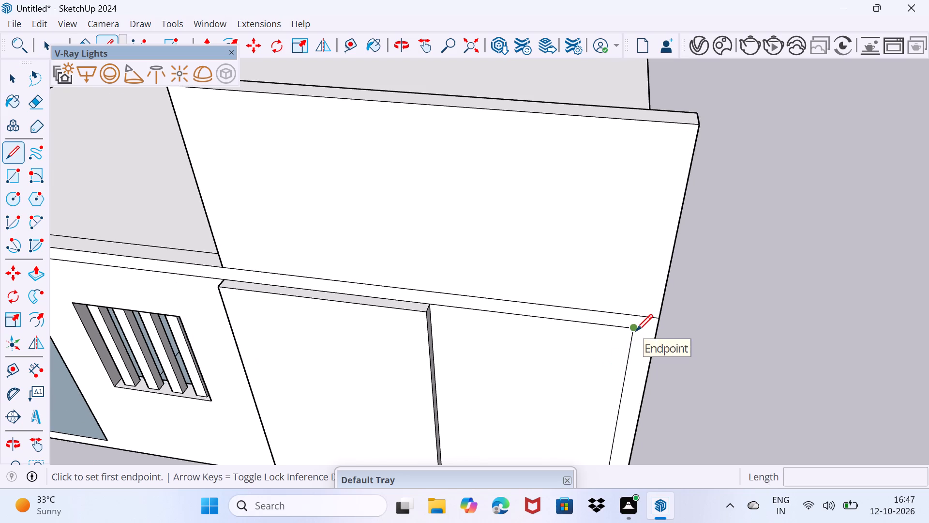
click(636, 331)
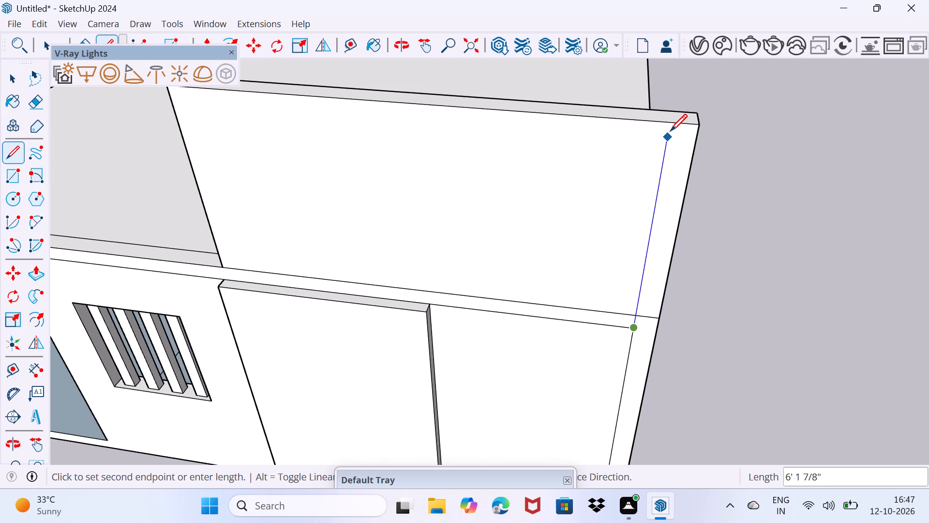
click(661, 154)
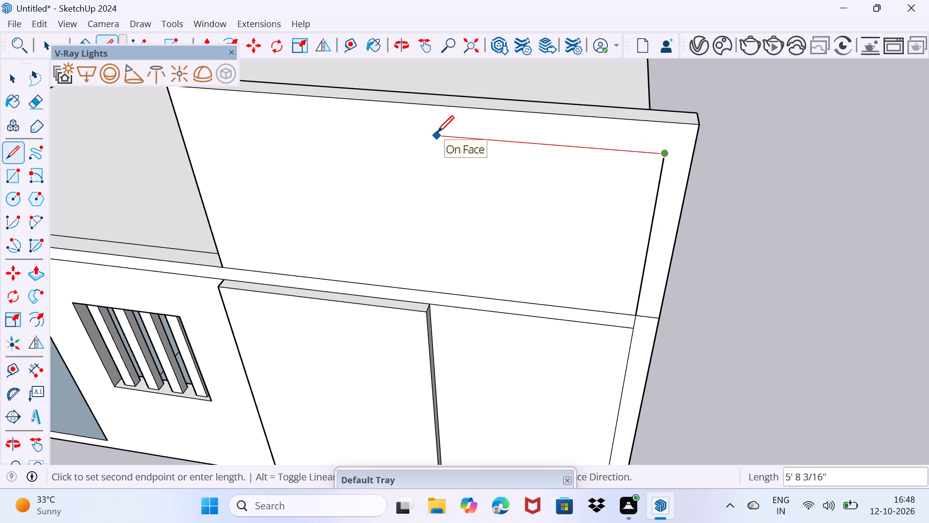
key(space)
Copy the raised wall's front top edge 8" down its front face.
click(512, 111)
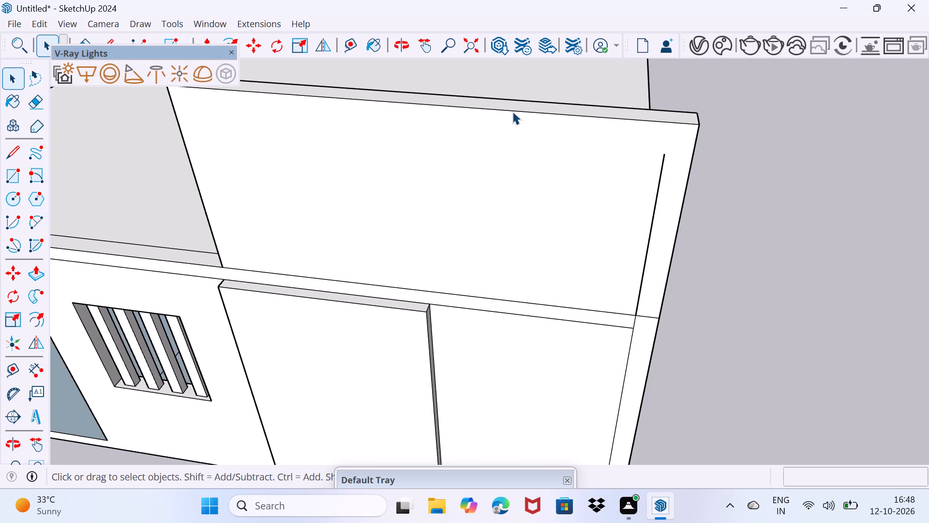
scroll(668, 138, up, 1)
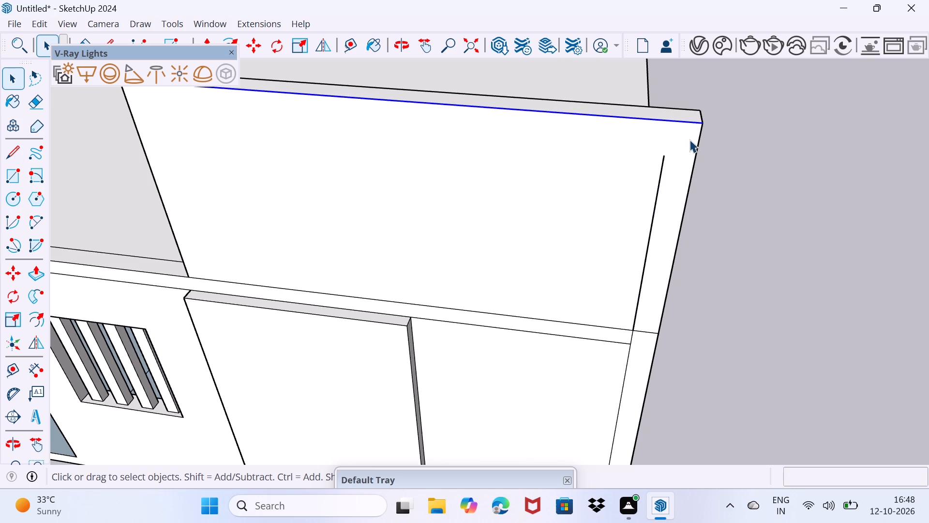
key(m)
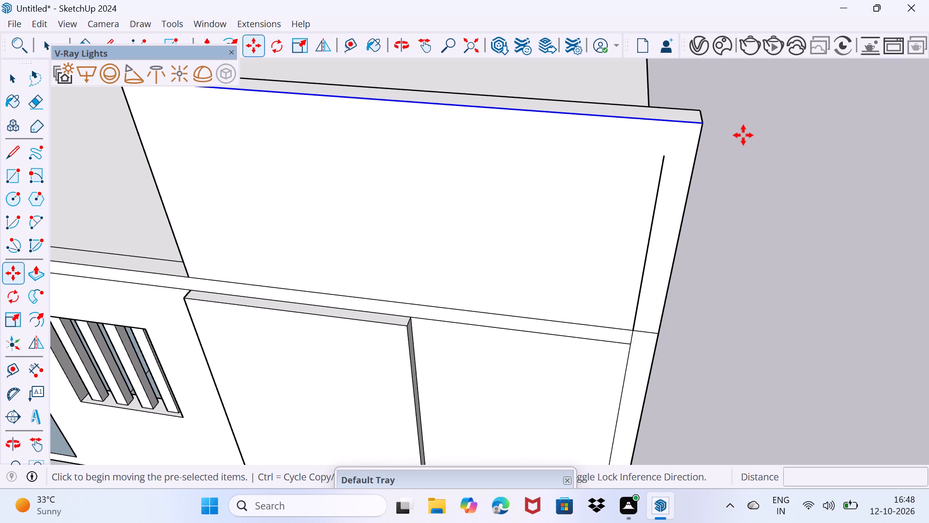
click(703, 121)
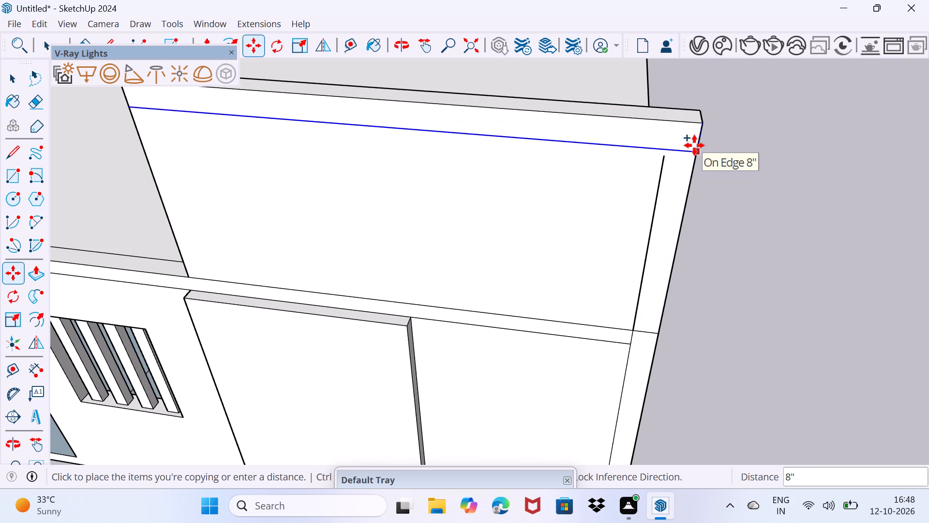
key(8)
key(shift+quotedbl)
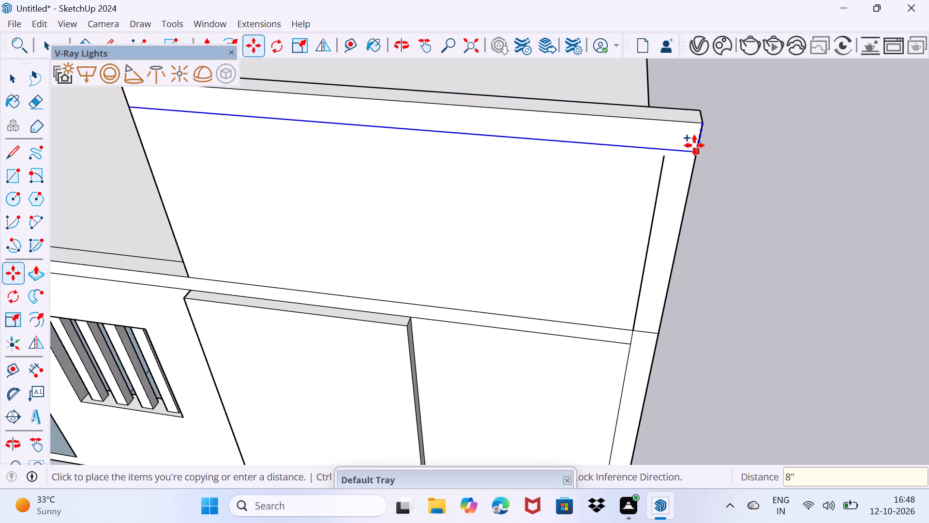
key(Return)
key(space)
drag(741, 193, 769, 153)
Extend the vertical strip line up to meet the copied horizontal edge near the raised wall's outer corner.
scroll(654, 164, up, 4)
key(l)
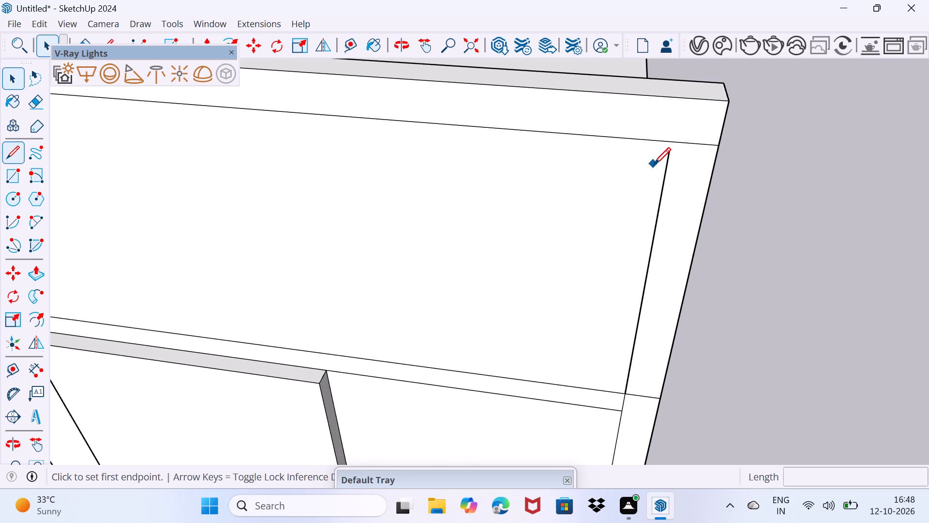
click(665, 160)
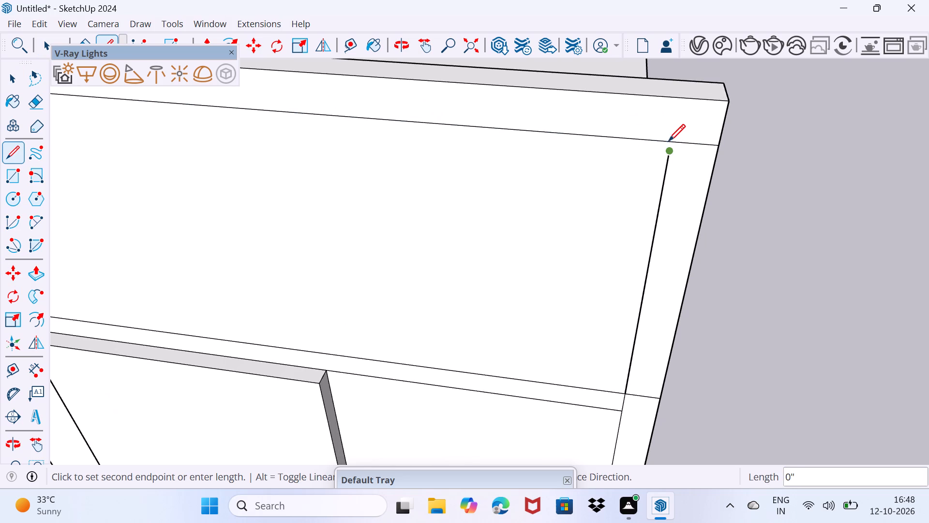
click(669, 139)
key(space)
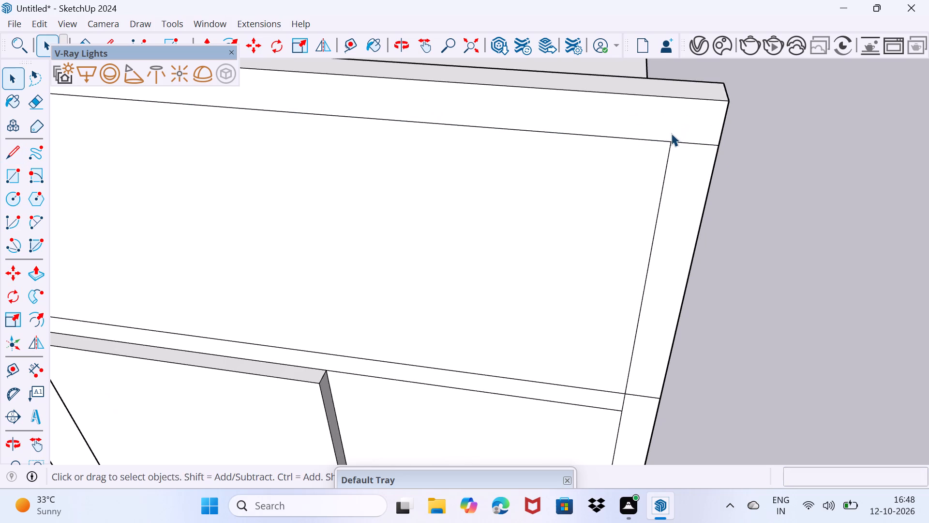
Erase the short lines crossing the corner strip at the upper corner and at roof level, joining it into one L-shaped frame.
key(e)
click(683, 143)
scroll(681, 145, down, 8)
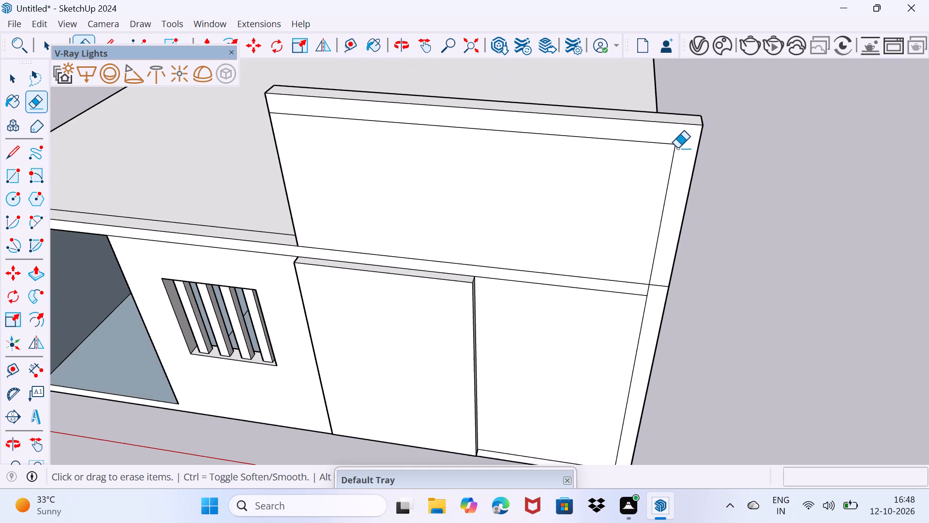
drag(659, 291, 666, 268)
scroll(649, 294, up, 1)
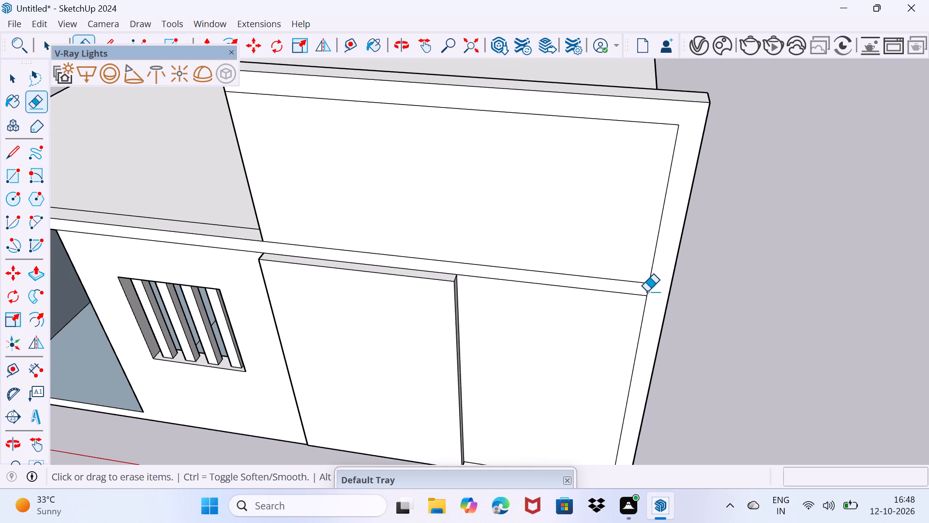
scroll(647, 292, up, 1)
scroll(654, 283, down, 2)
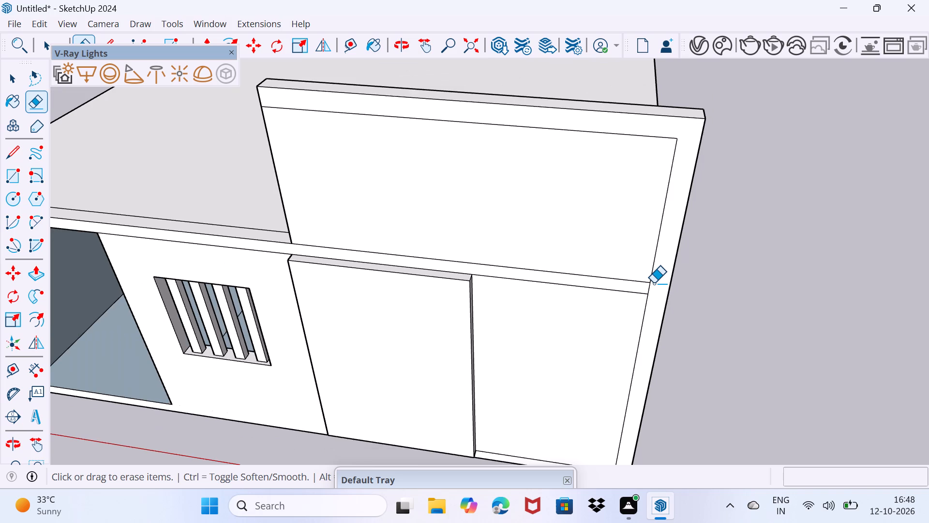
key(space)
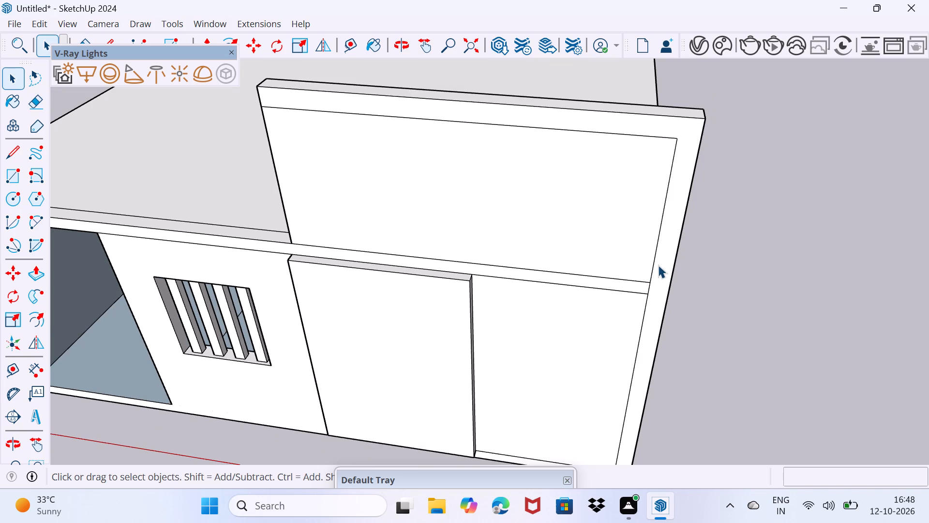
Push/Pull the L-shaped frame face outward about 3 1/4" from the front wall.
click(659, 263)
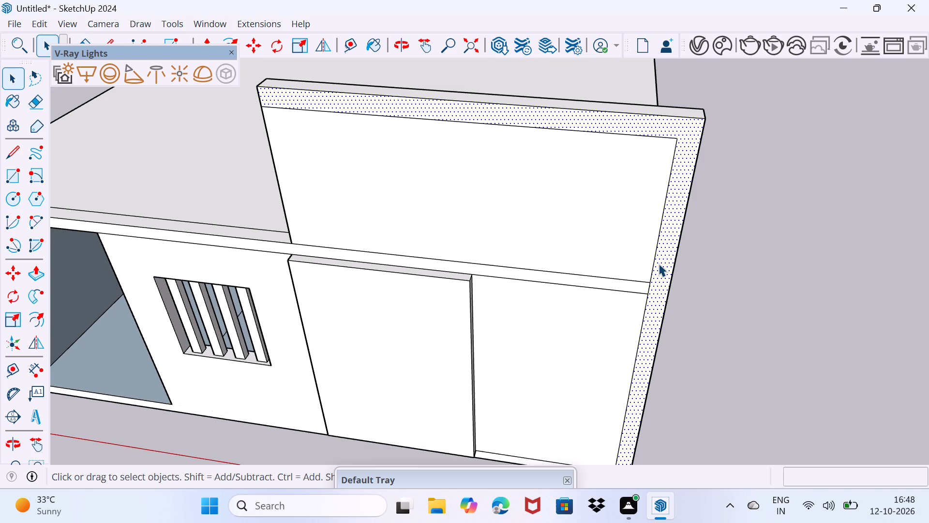
key(p)
click(659, 263)
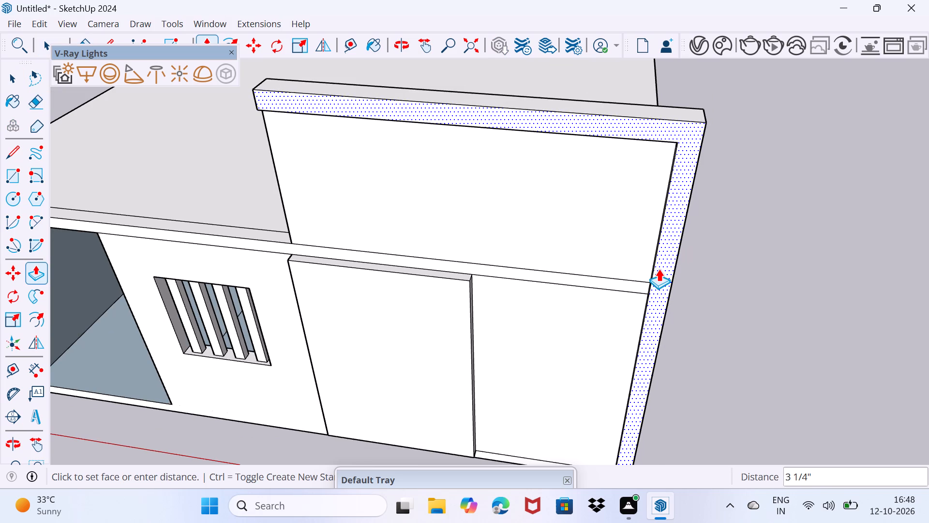
click(659, 269)
key(space)
drag(615, 275, 630, 246)
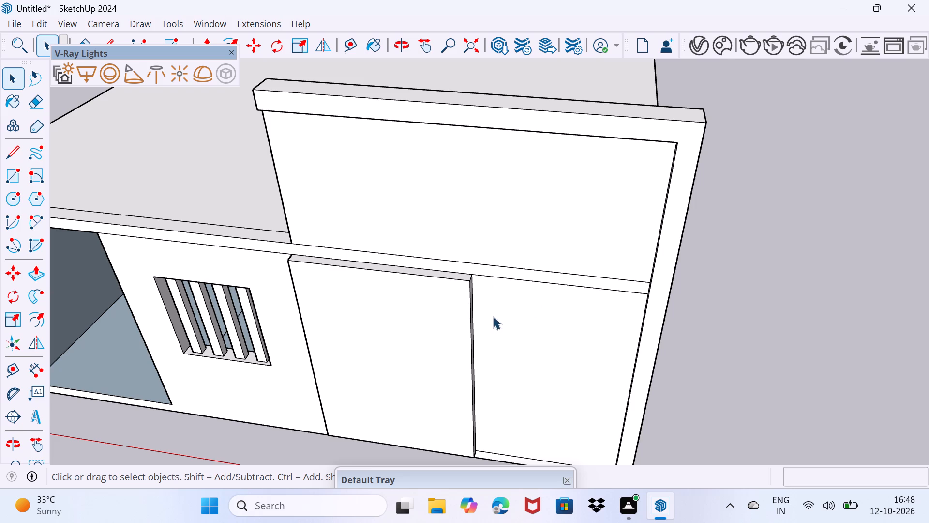
Push/Pull the remaining front roof strip, above the window and open bay, up 4' as a parapet.
middle_drag(497, 310, 588, 254)
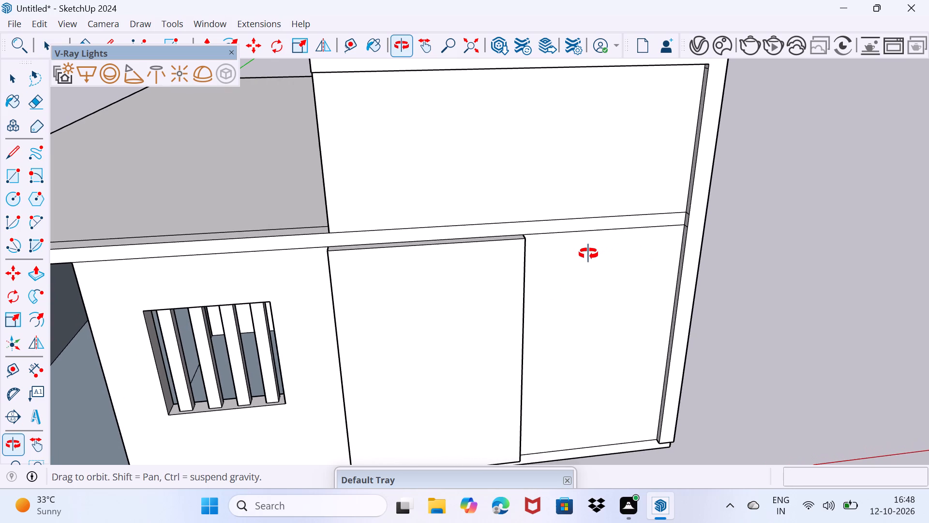
middle_drag(588, 254, 671, 277)
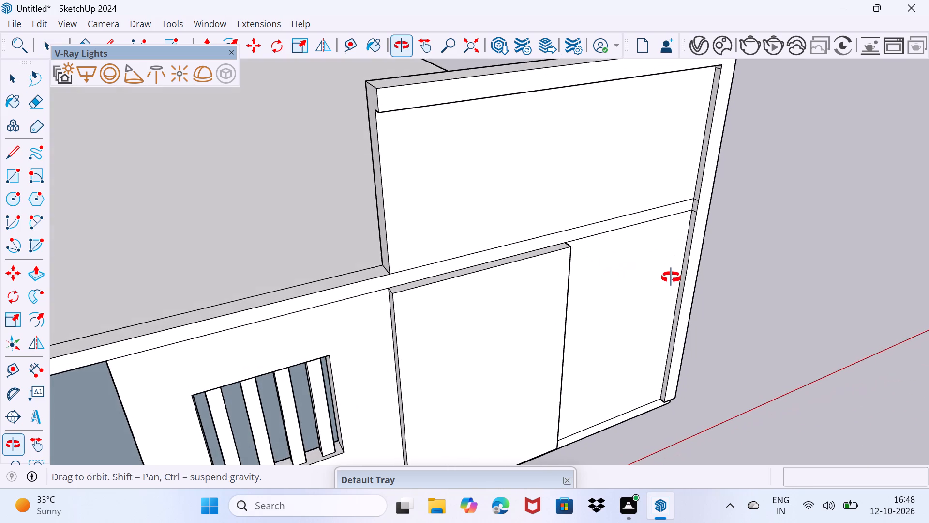
middle_drag(671, 277, 673, 275)
scroll(615, 271, down, 4)
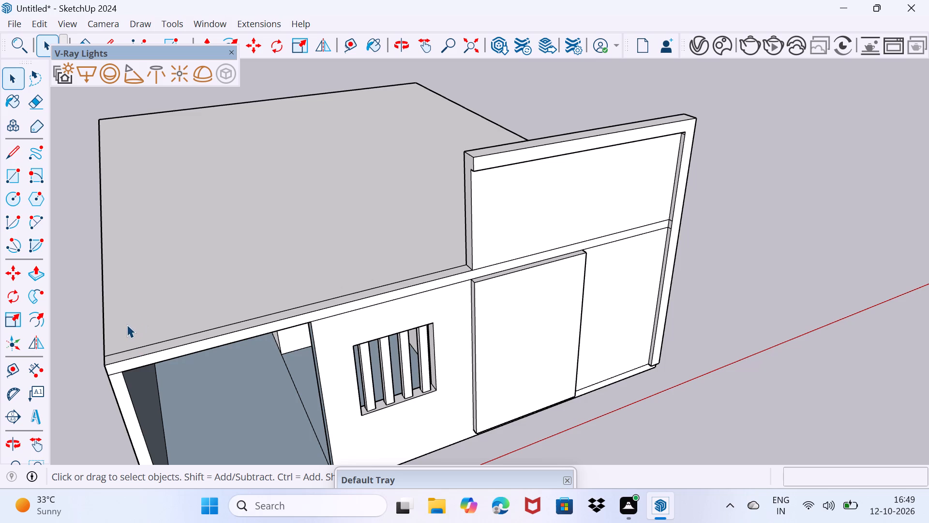
scroll(114, 355, up, 2)
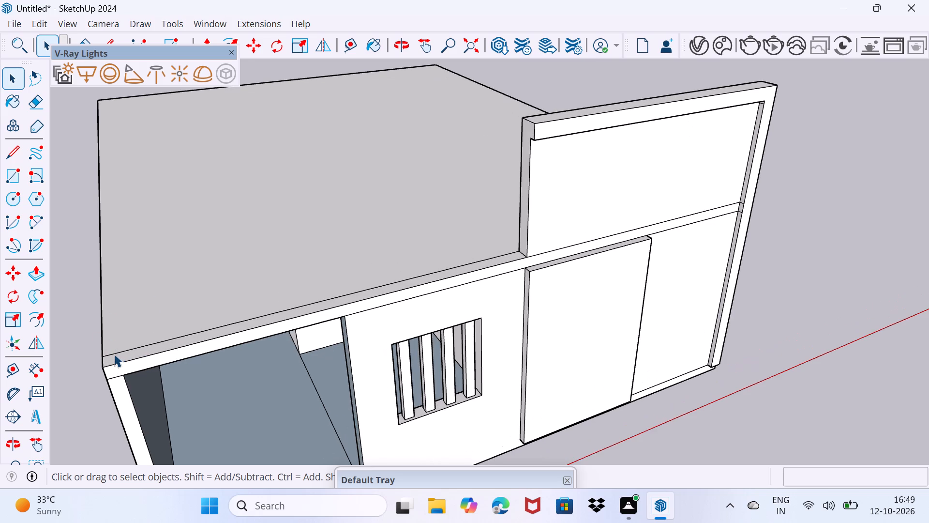
scroll(114, 354, up, 1)
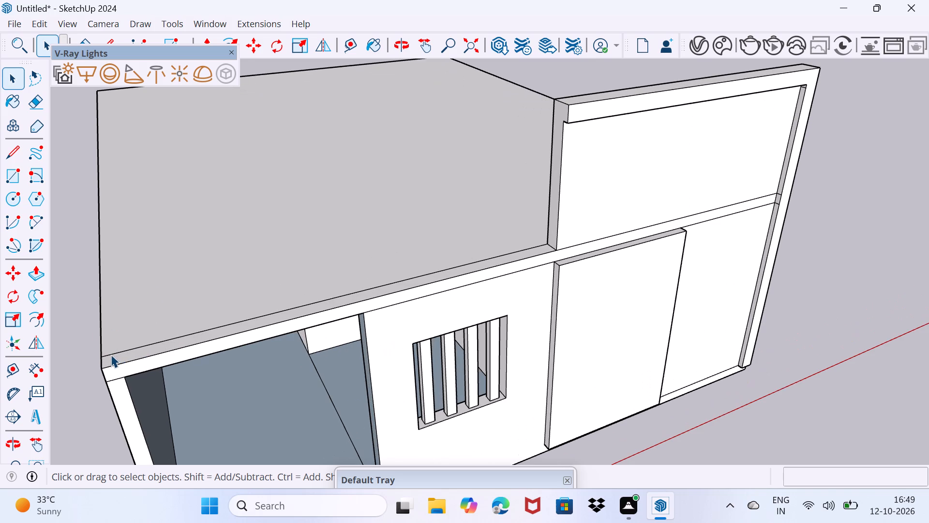
click(112, 359)
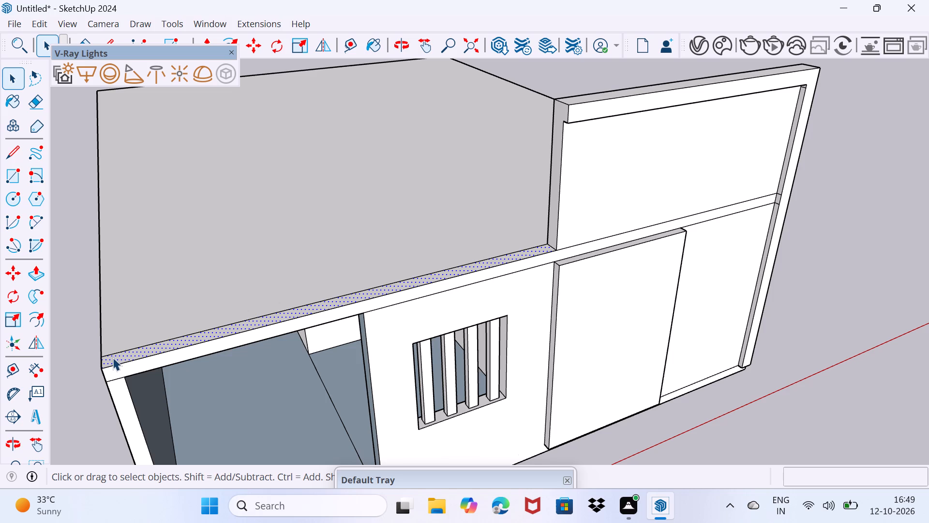
key(p)
click(113, 355)
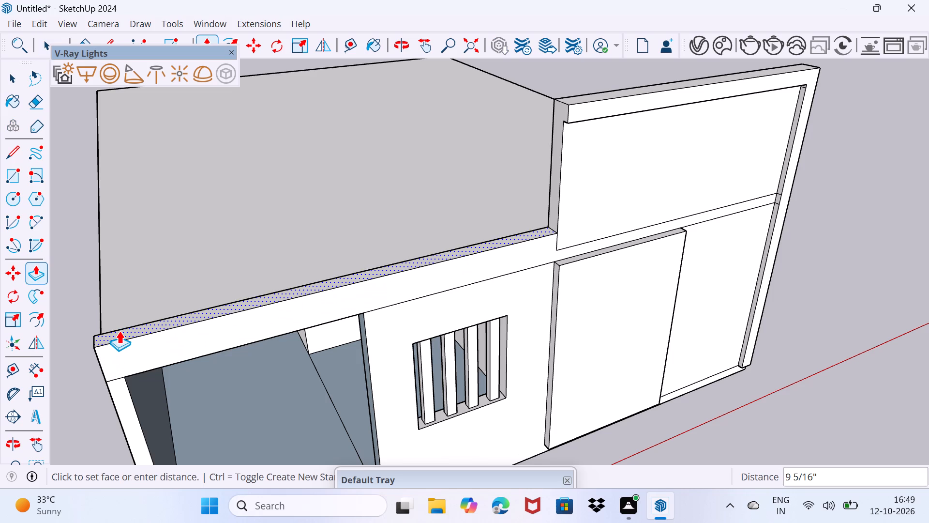
text(4')
key(Return)
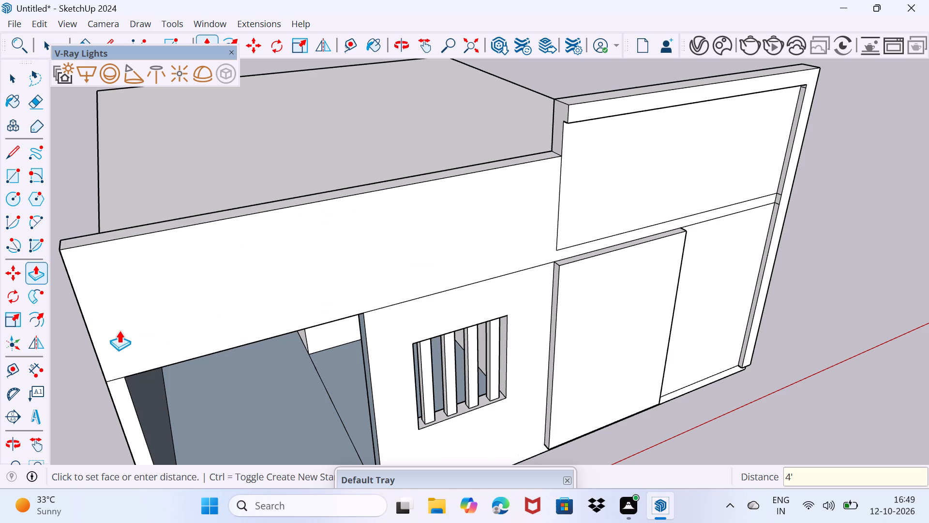
key(space)
middle_drag(210, 342, 210, 340)
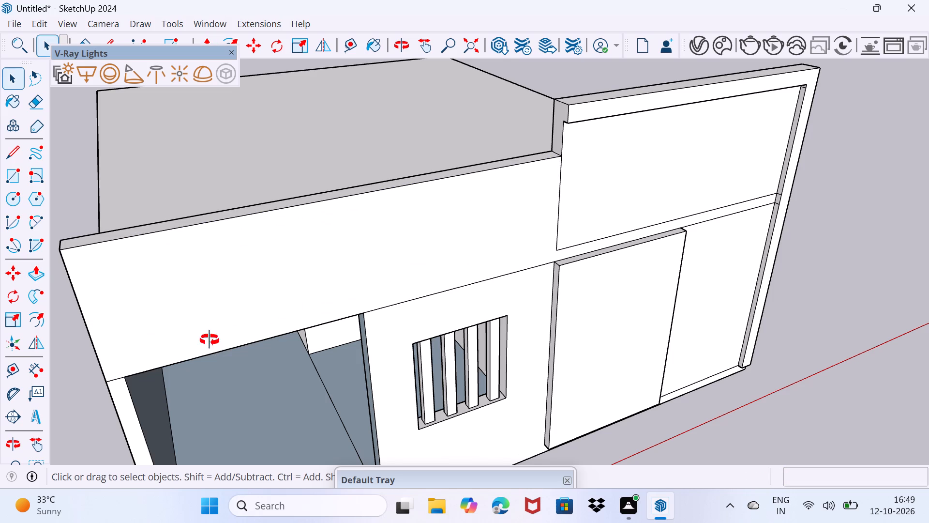
Draw a line about 2' 10 1/2" down the front parapet from its top edge, continuing horizontally about 13' 4 5/8" to the raised wall.
middle_drag(210, 340, 191, 305)
middle_drag(205, 270, 205, 249)
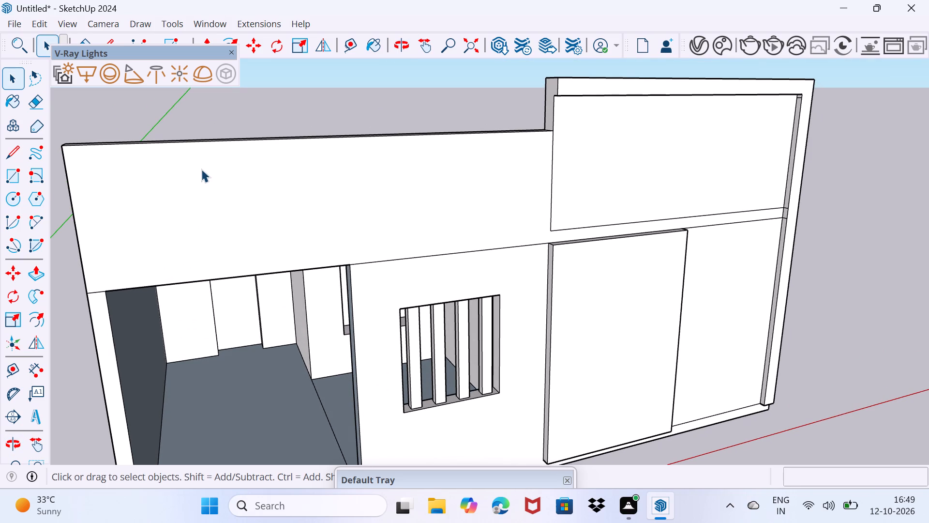
key(l)
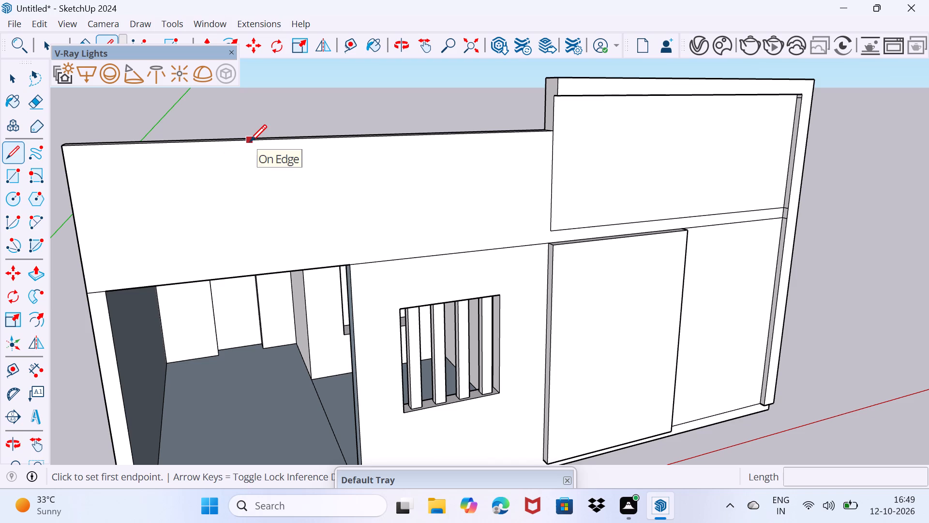
click(175, 146)
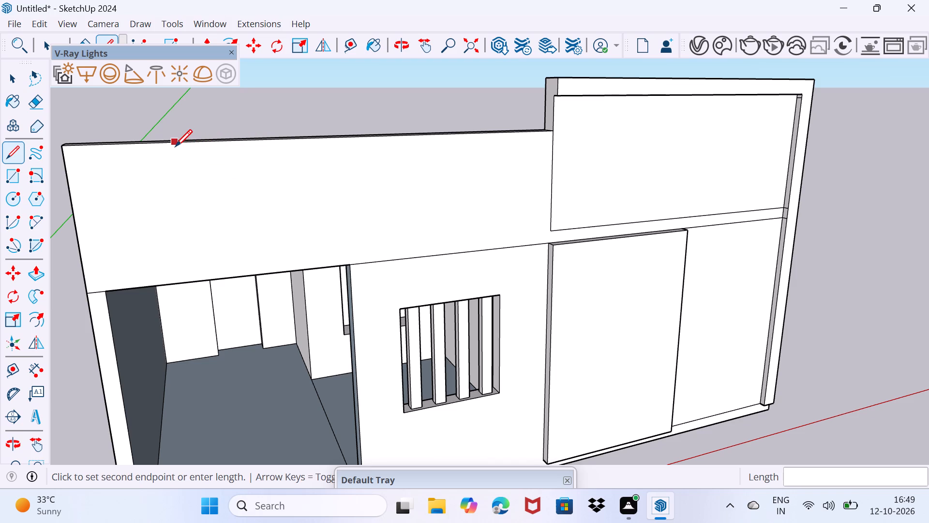
click(186, 233)
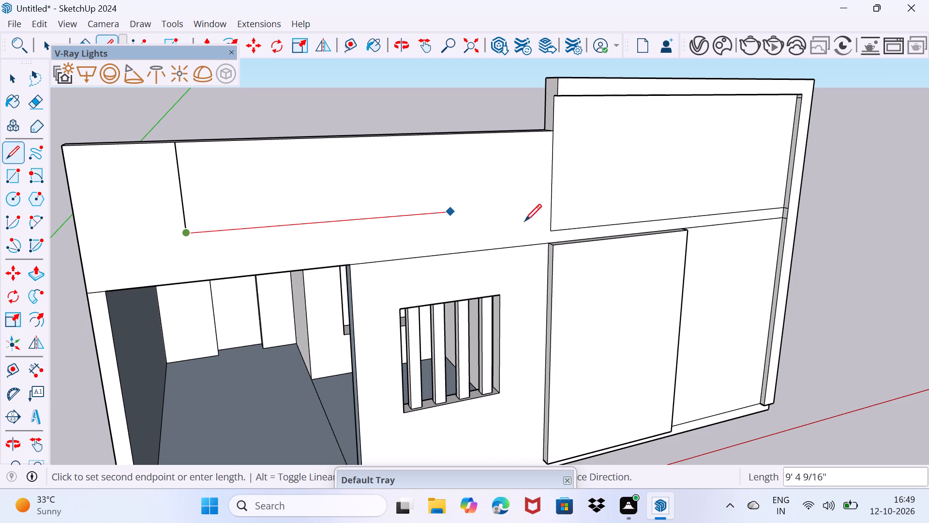
click(549, 208)
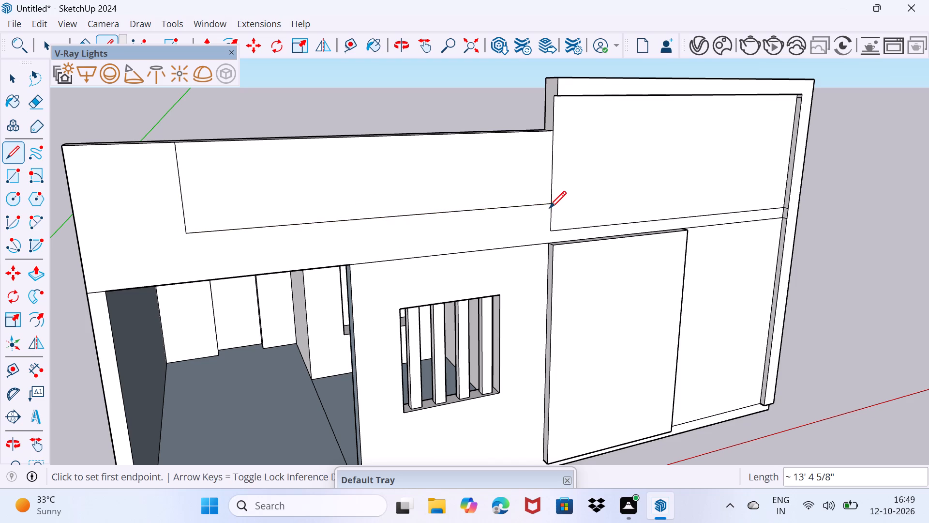
Push/Pull the outlined parapet face back 8" through its thickness to cut the opening down to a low wall.
key(space)
click(449, 182)
key(p)
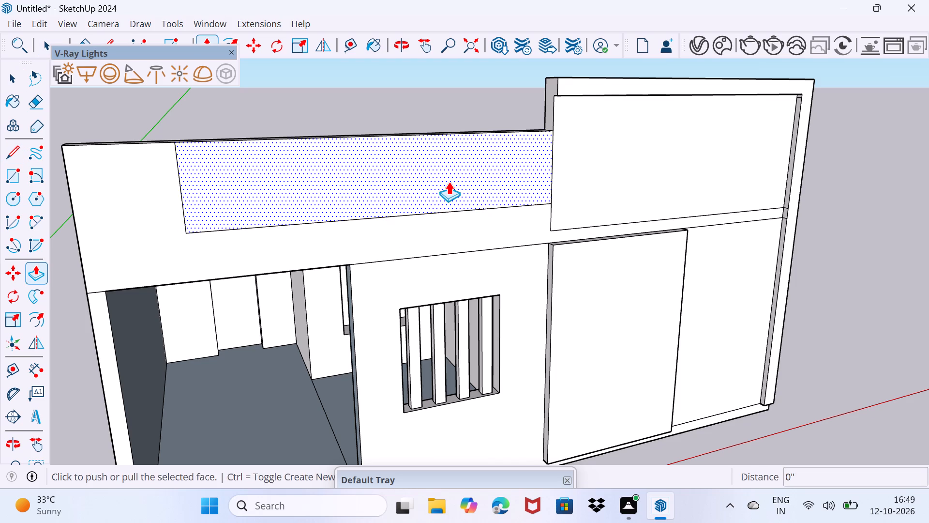
click(449, 182)
click(427, 166)
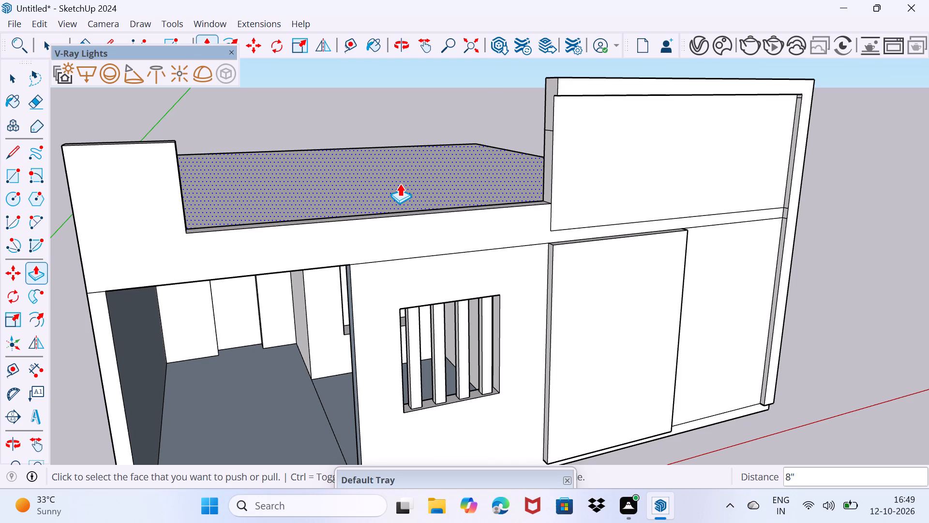
key(space)
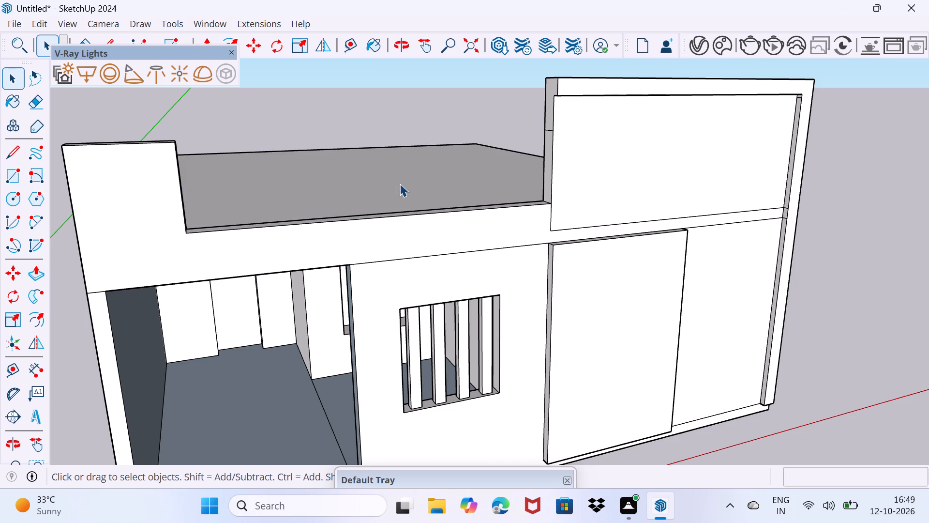
Erase the short leftover line crossing the side face of the raised wall, keeping the wall's faces intact.
scroll(543, 182, up, 2)
middle_drag(543, 178, 580, 202)
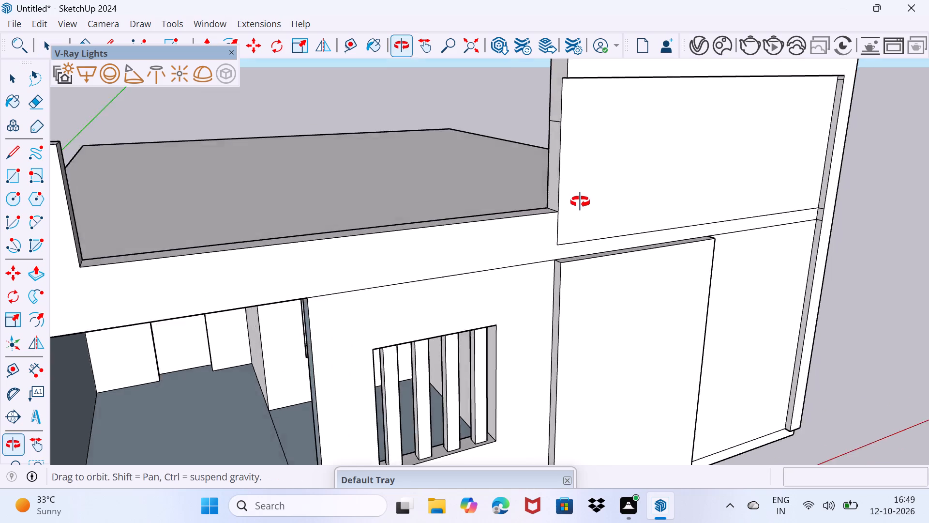
middle_drag(580, 202, 586, 205)
key(e)
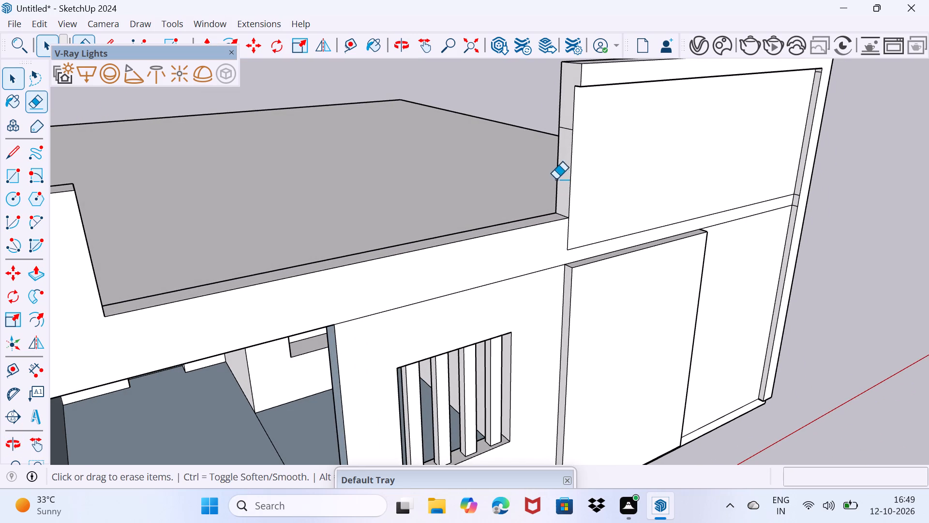
drag(567, 131, 575, 112)
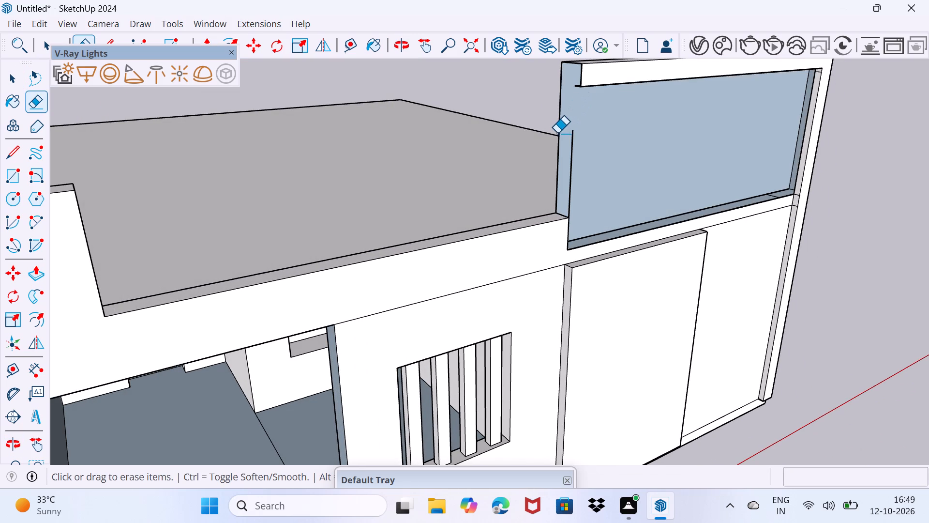
key(ctrl+z)
scroll(567, 135, up, 7)
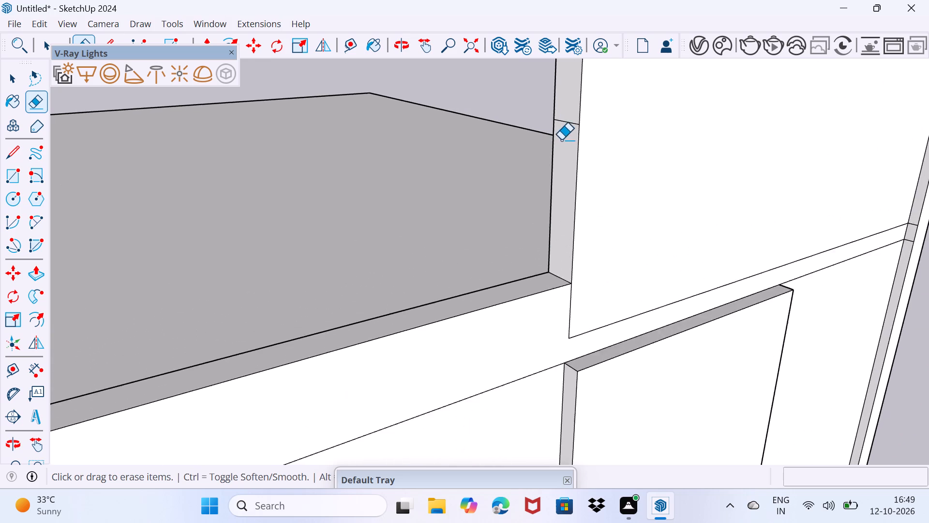
scroll(561, 140, up, 1)
drag(571, 116, 571, 122)
scroll(567, 134, down, 2)
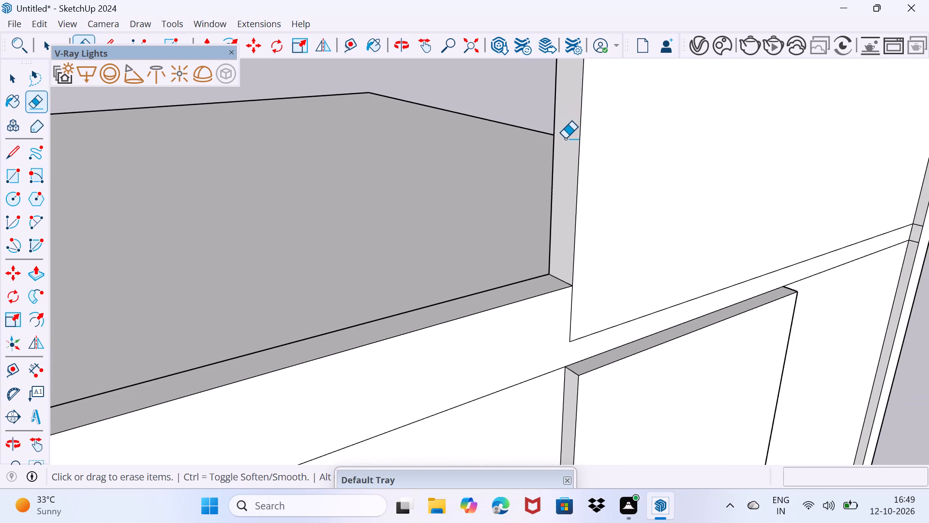
Copy the roof's open side edge, starting at the base of the tall parapet end, 8" inward across the roof.
middle_drag(571, 165, 480, 166)
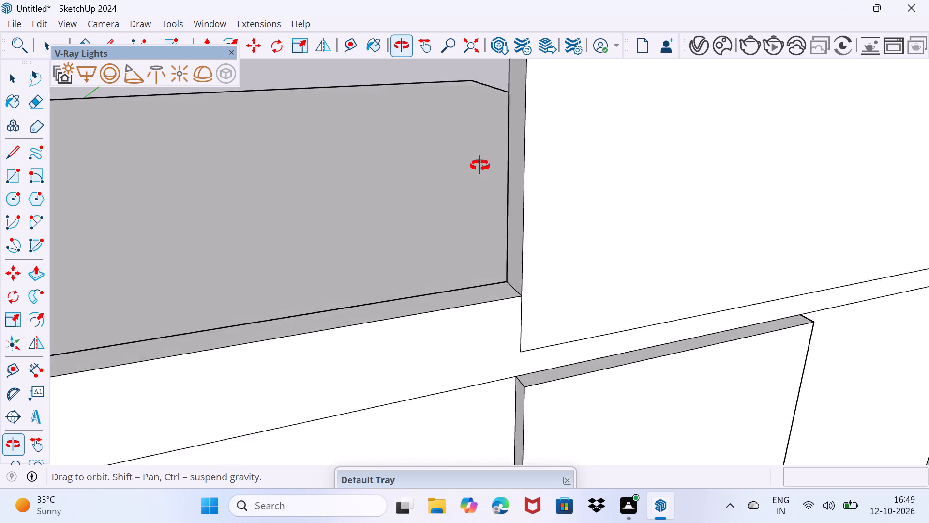
middle_drag(480, 166, 476, 164)
scroll(472, 189, down, 6)
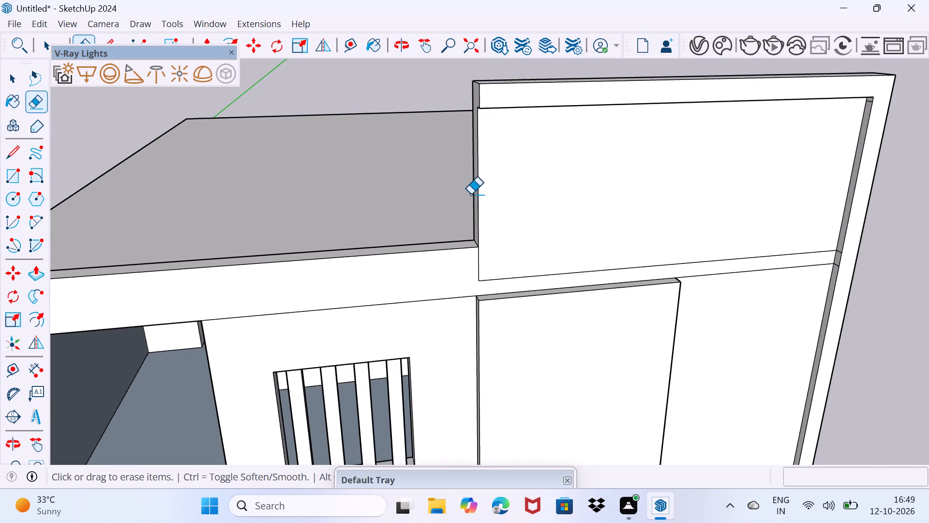
scroll(471, 194, down, 1)
middle_drag(242, 253, 366, 229)
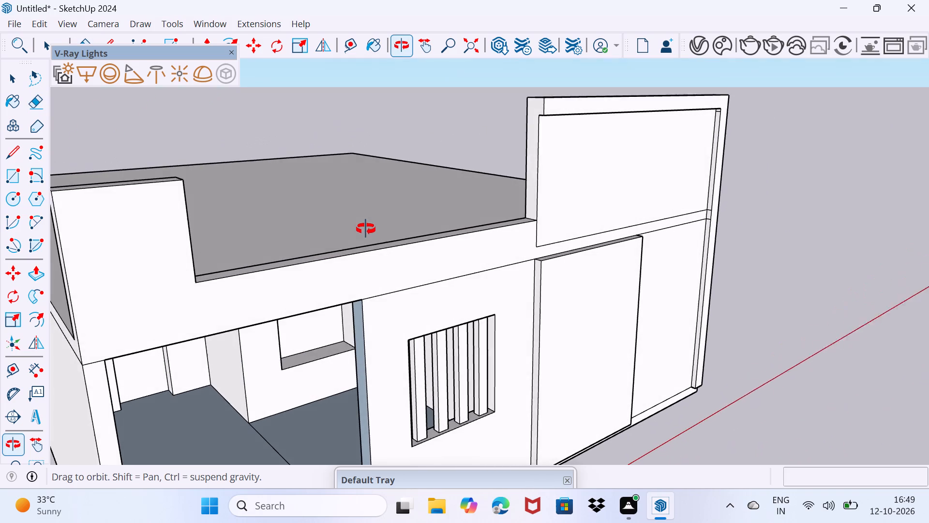
middle_drag(366, 229, 365, 229)
middle_drag(224, 285, 369, 246)
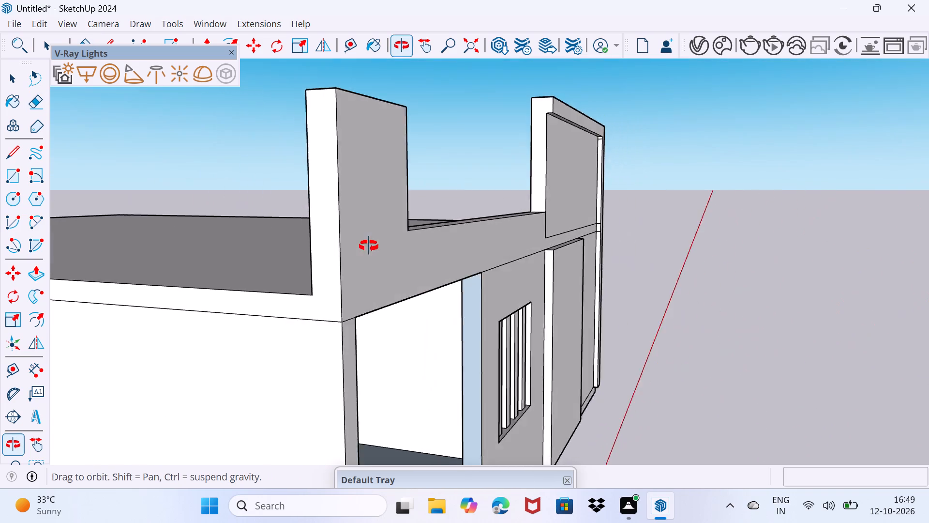
middle_drag(369, 246, 458, 267)
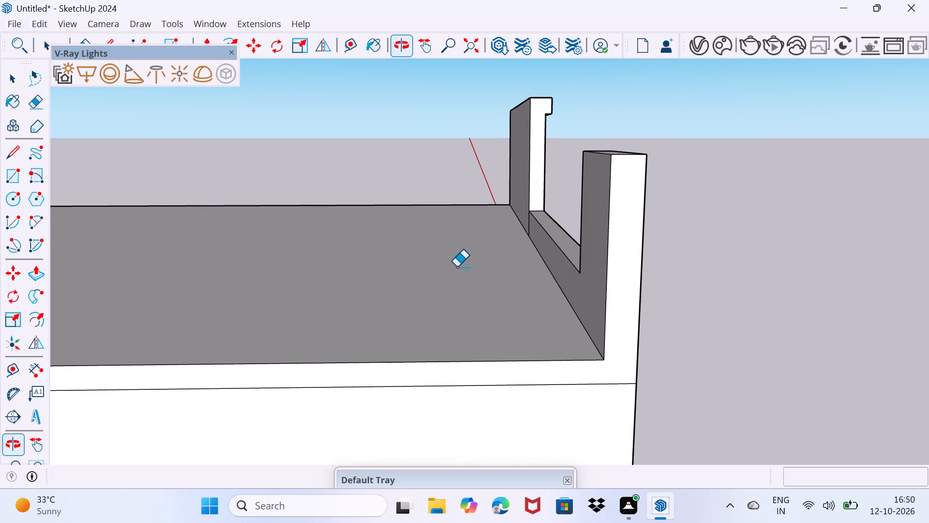
scroll(476, 304, down, 2)
middle_drag(478, 326, 553, 335)
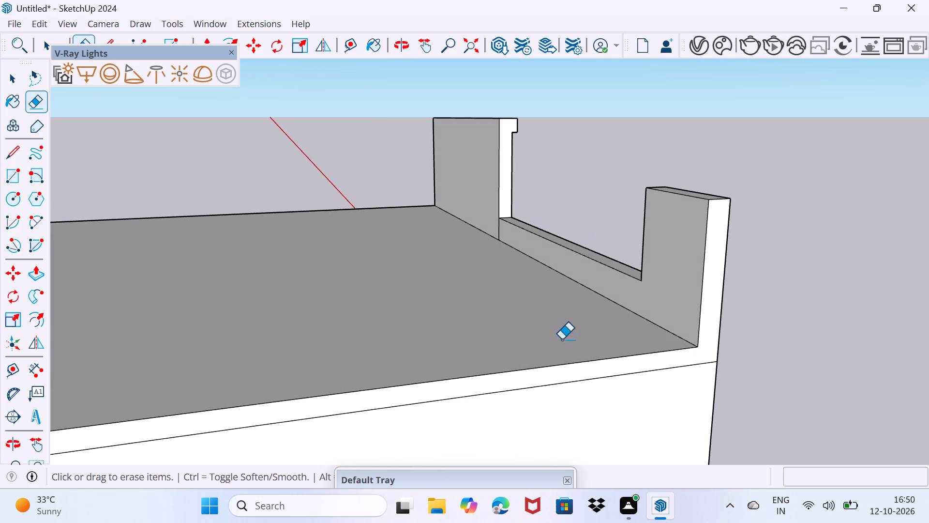
key(space)
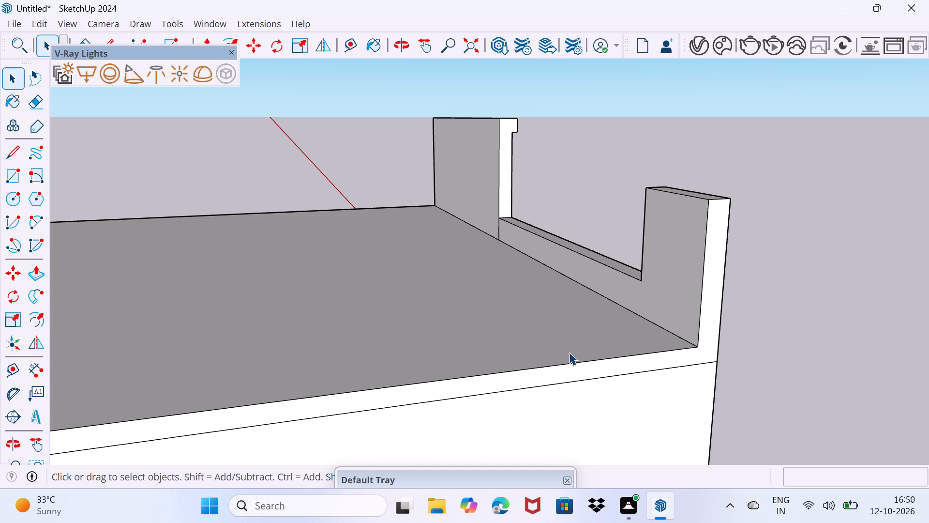
click(575, 363)
scroll(646, 363, up, 1)
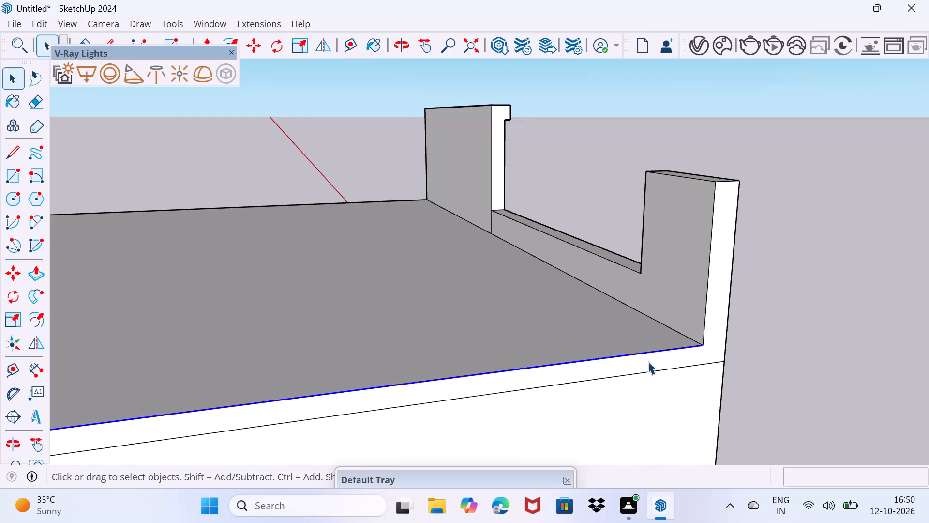
scroll(648, 361, up, 1)
key(m)
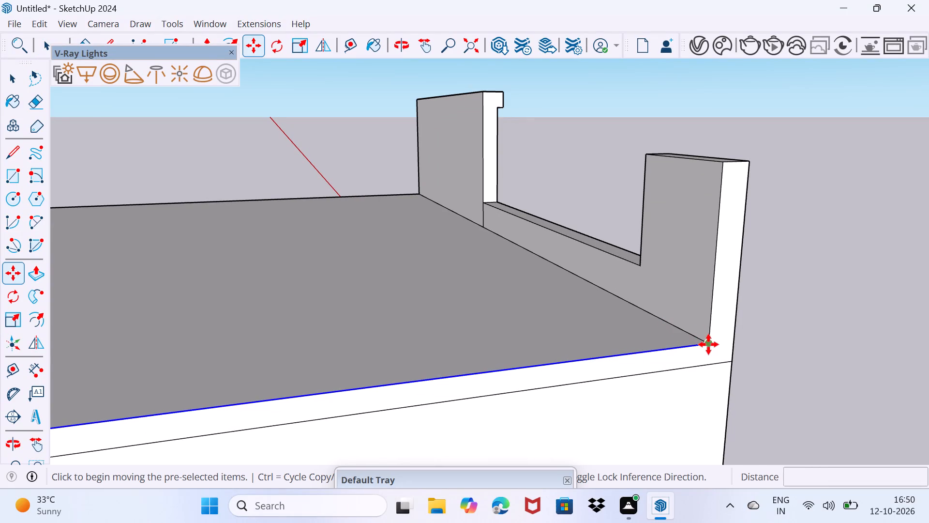
click(708, 344)
scroll(692, 337, up, 1)
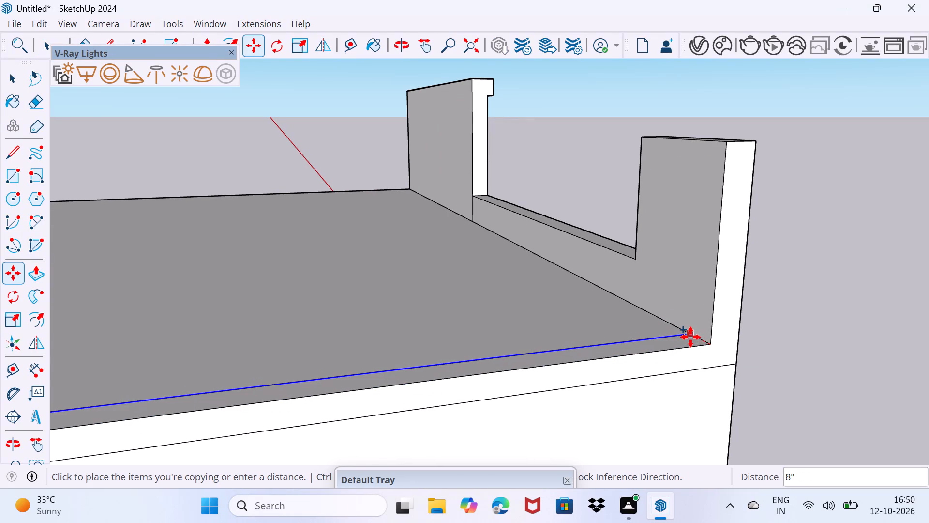
key(8)
key(shift+quotedbl)
key(Return)
key(space)
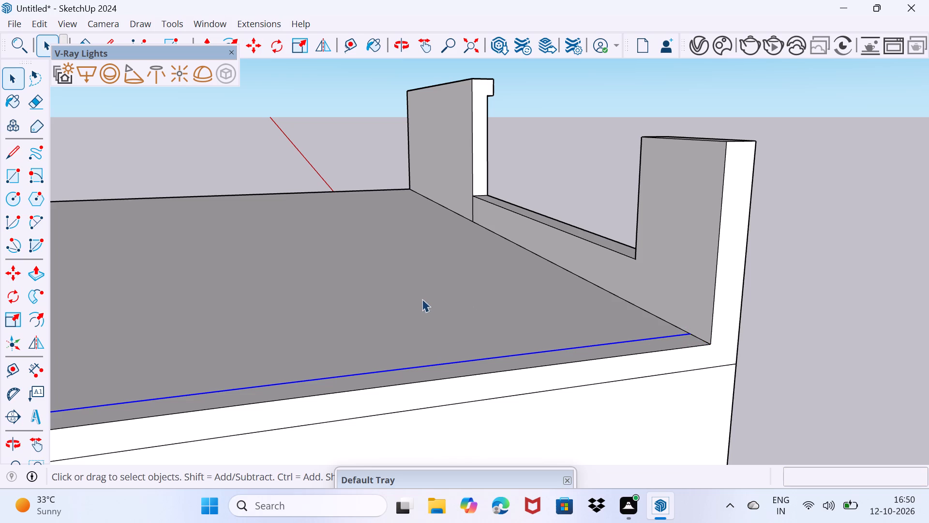
drag(427, 316, 444, 273)
scroll(458, 336, down, 2)
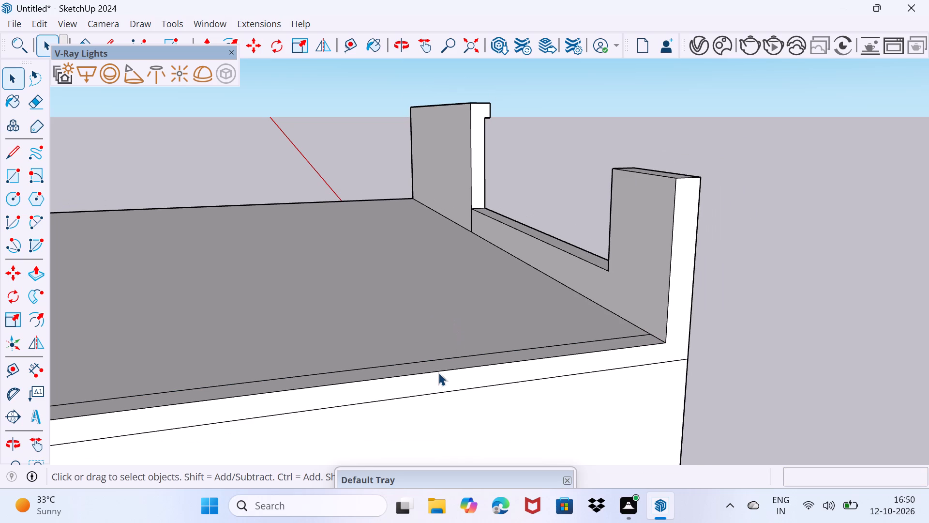
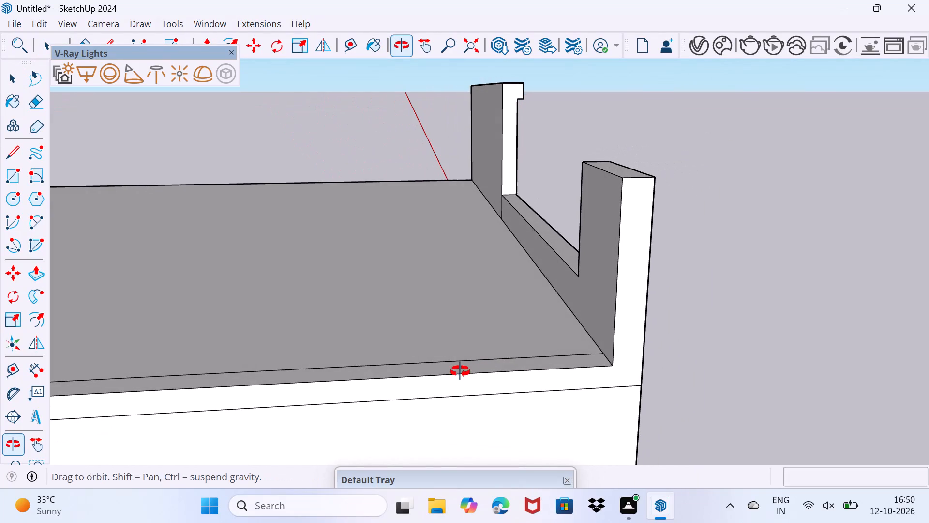
Draw an 8" line across the narrow strip along the roof's side edge to divide it near the tall parapet end.
key(l)
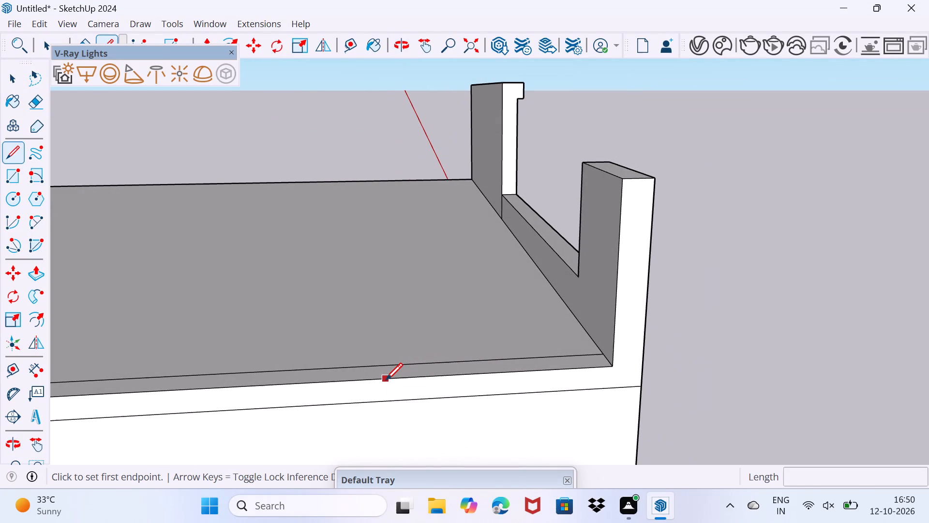
click(382, 380)
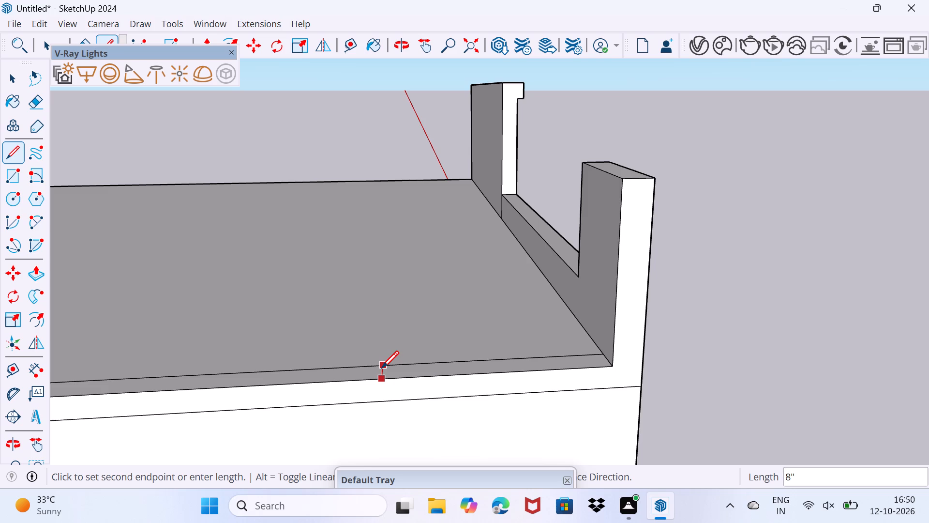
click(382, 368)
key(space)
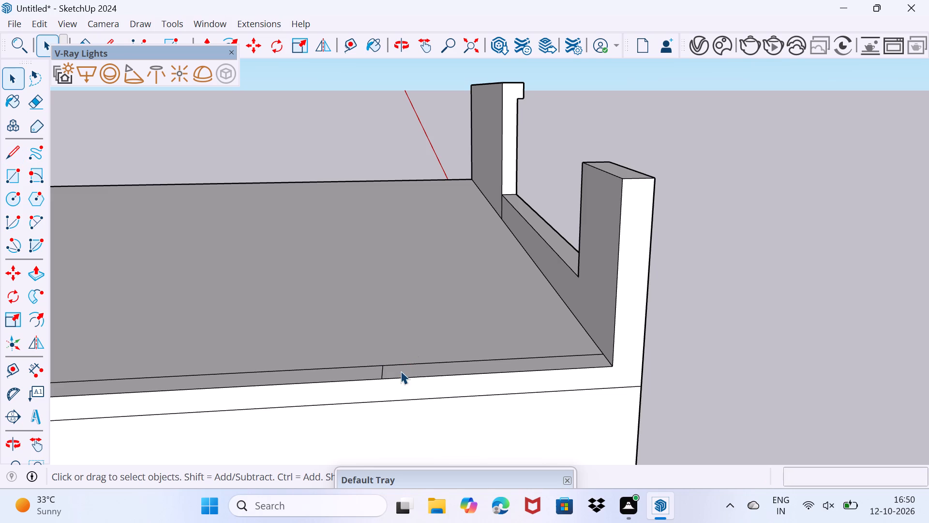
Move the short dividing line about 1' 8 5/8" along the strip, away from the tall parapet end.
scroll(397, 373, down, 4)
middle_drag(392, 397, 390, 357)
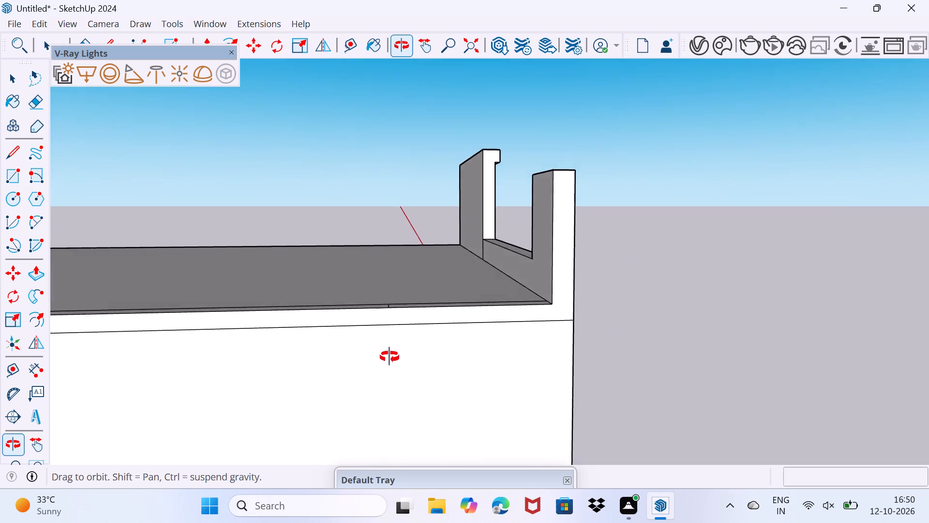
middle_drag(390, 357, 387, 400)
scroll(392, 384, up, 2)
middle_drag(392, 377, 397, 406)
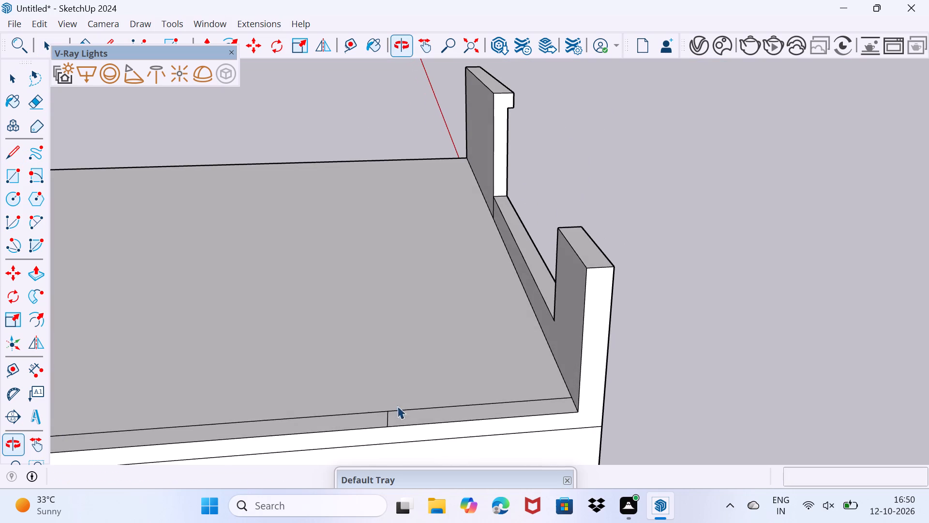
scroll(371, 416, up, 2)
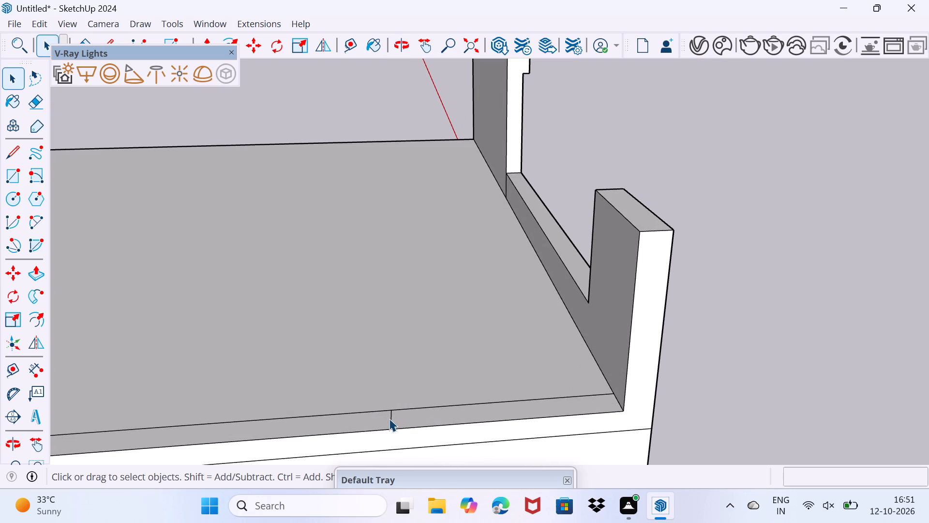
click(392, 417)
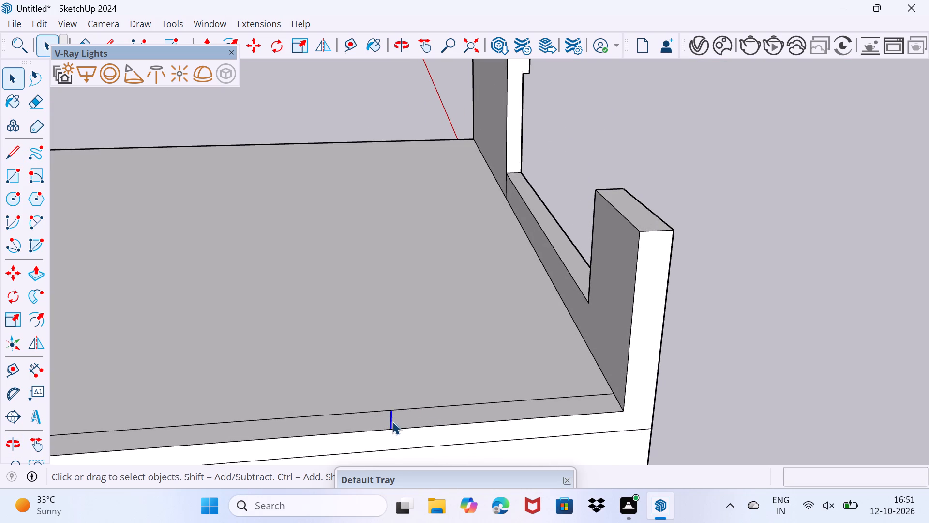
key(m)
click(392, 427)
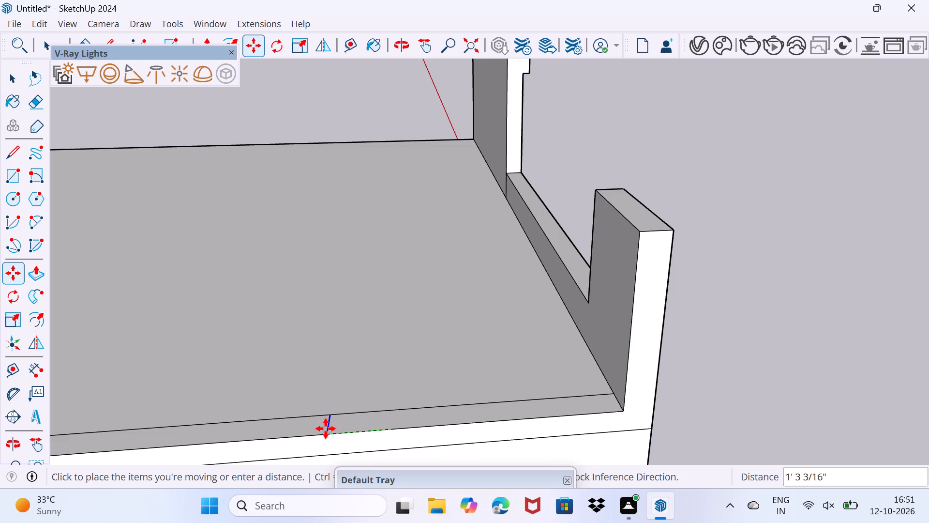
click(303, 428)
key(space)
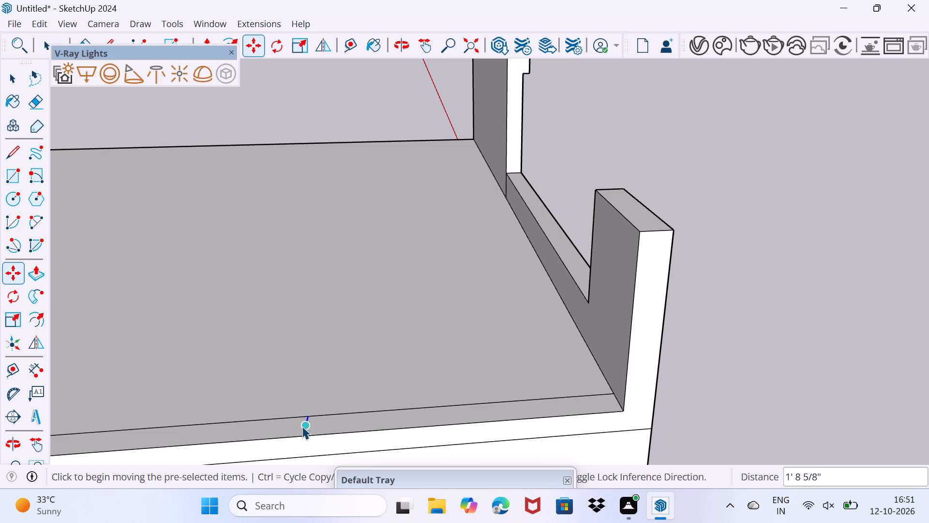
drag(351, 385, 413, 314)
Push/Pull the strip segment beside the tall parapet end up 4', and raise it about another 6 9/16".
scroll(421, 298, down, 12)
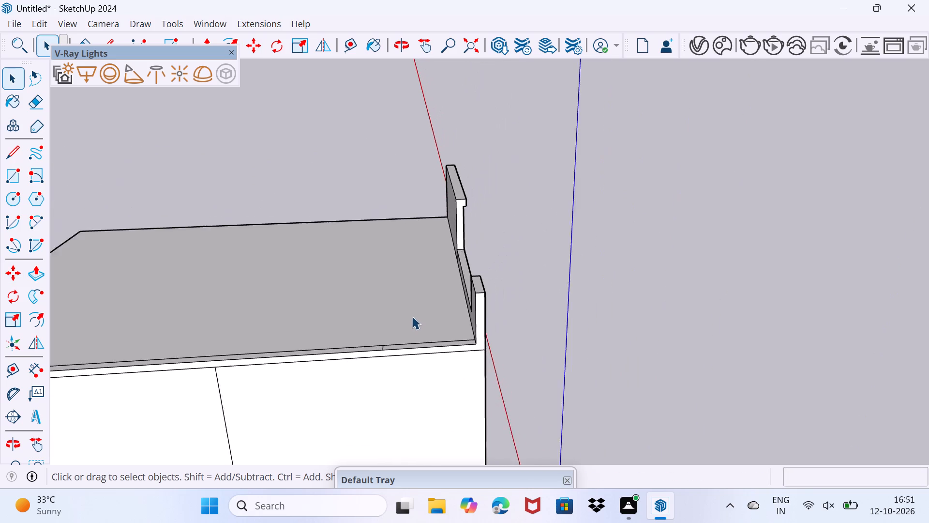
scroll(412, 316, down, 2)
middle_drag(371, 367, 347, 361)
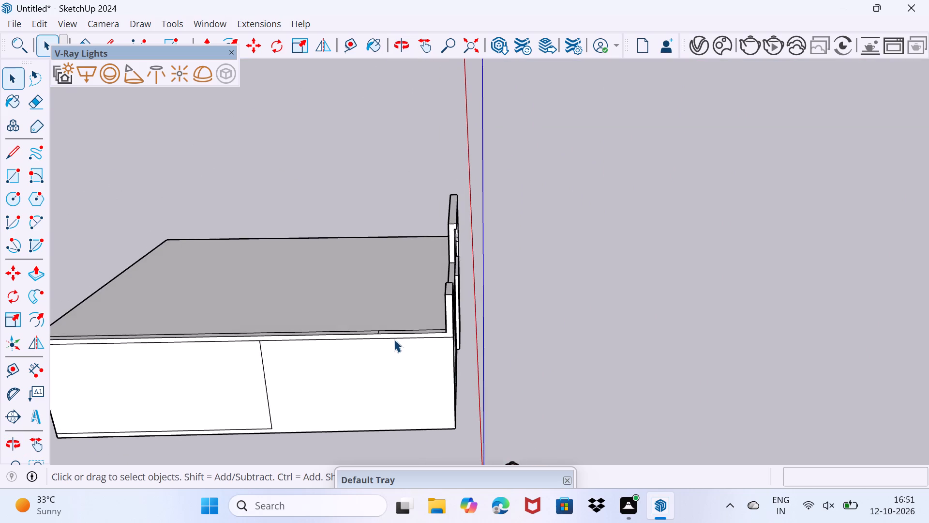
scroll(394, 323, up, 12)
middle_drag(394, 336, 394, 356)
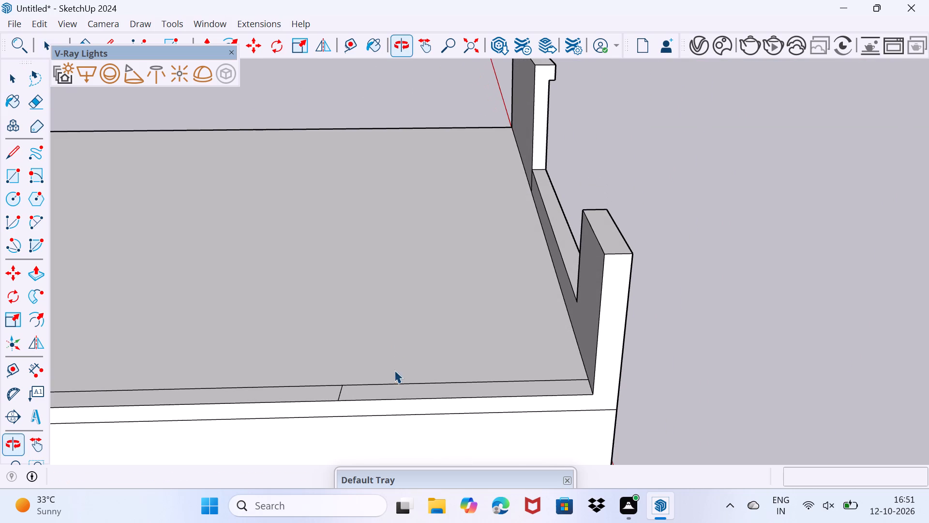
click(386, 393)
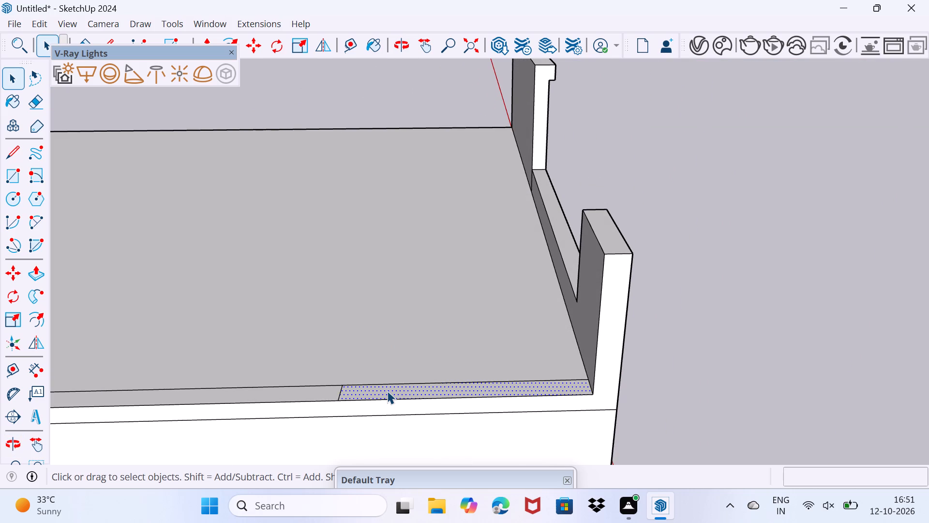
click(387, 391)
drag(396, 390, 400, 380)
click(372, 393)
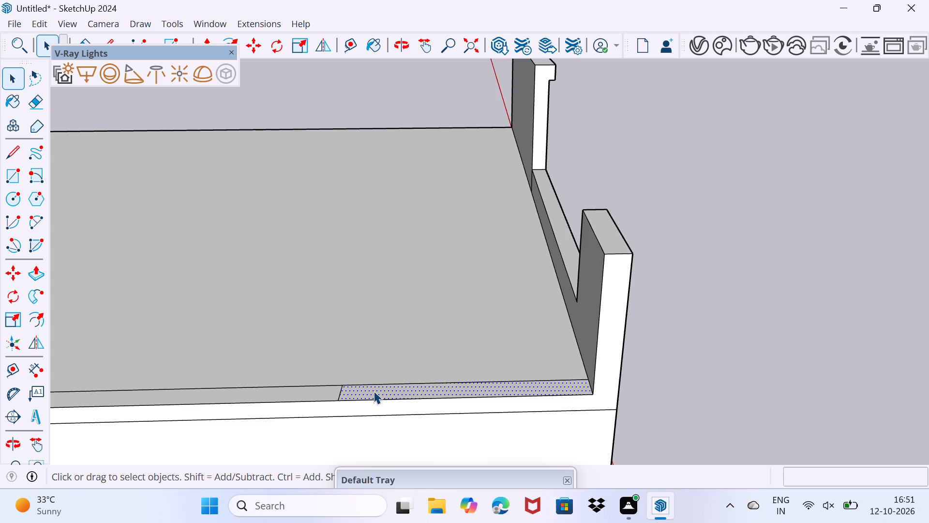
key(p)
click(374, 389)
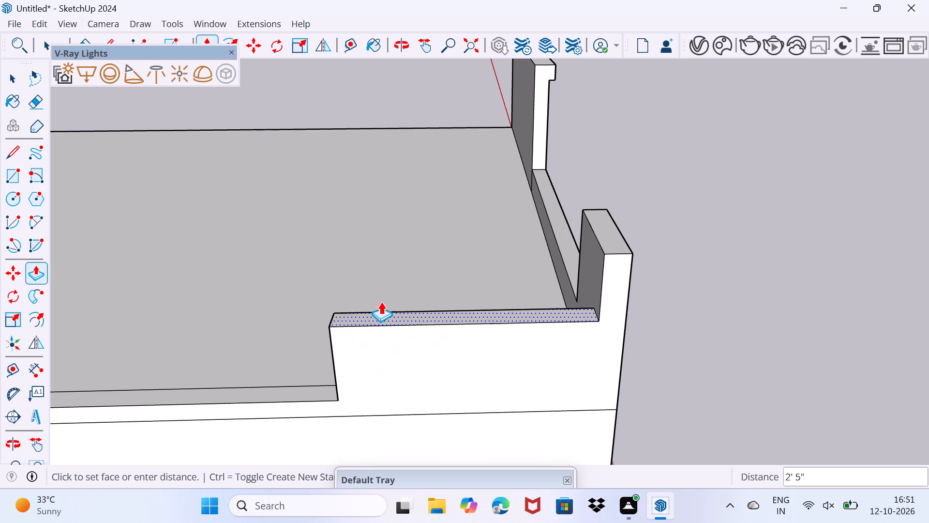
scroll(381, 302, down, 5)
click(382, 263)
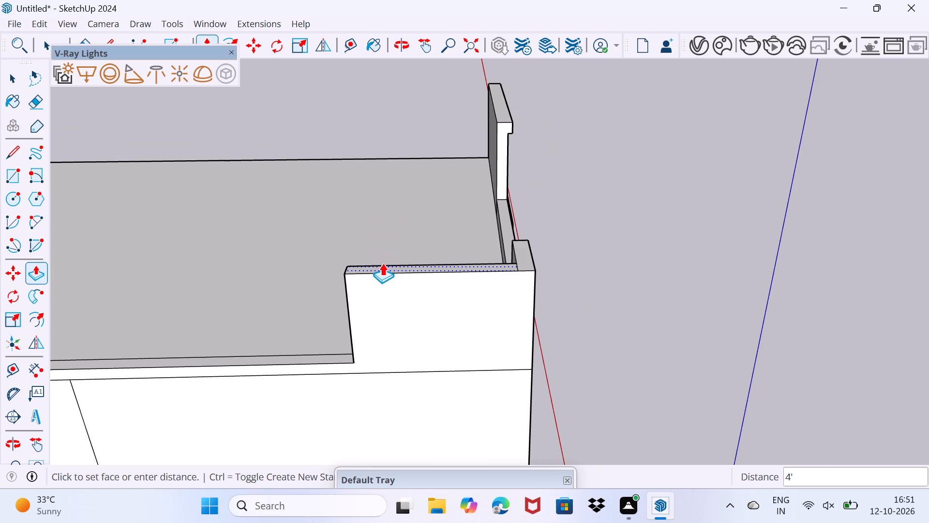
drag(396, 269, 403, 257)
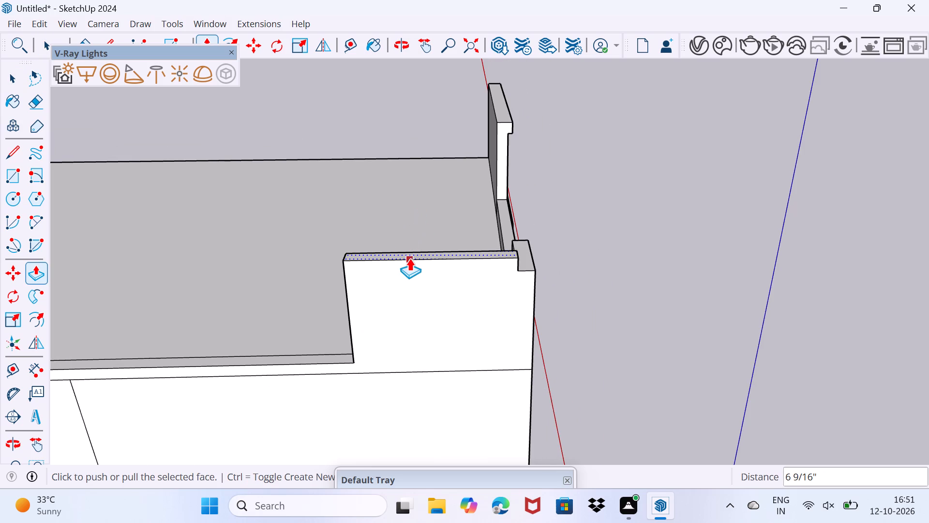
key(space)
Push/Pull the new side wall's top face further upward, well above the adjoining front parapet end.
drag(405, 272, 409, 269)
click(404, 257)
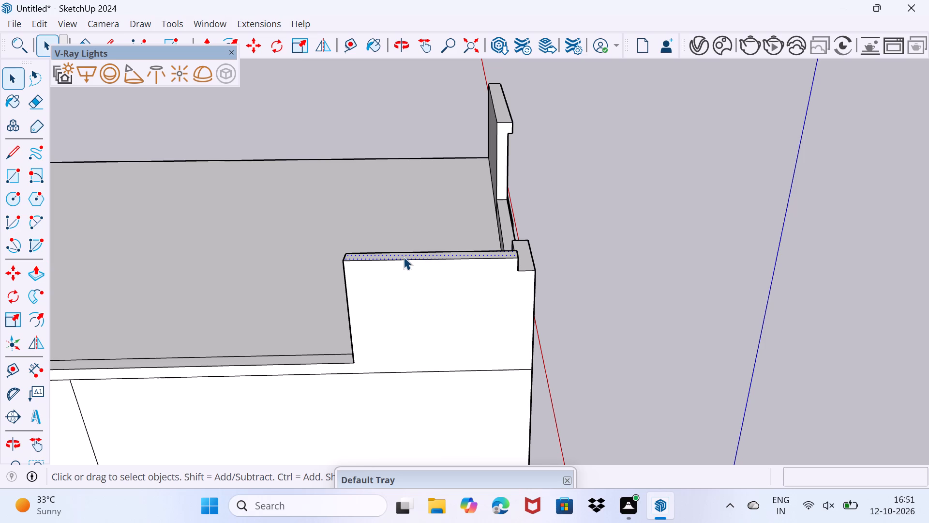
key(p)
click(404, 254)
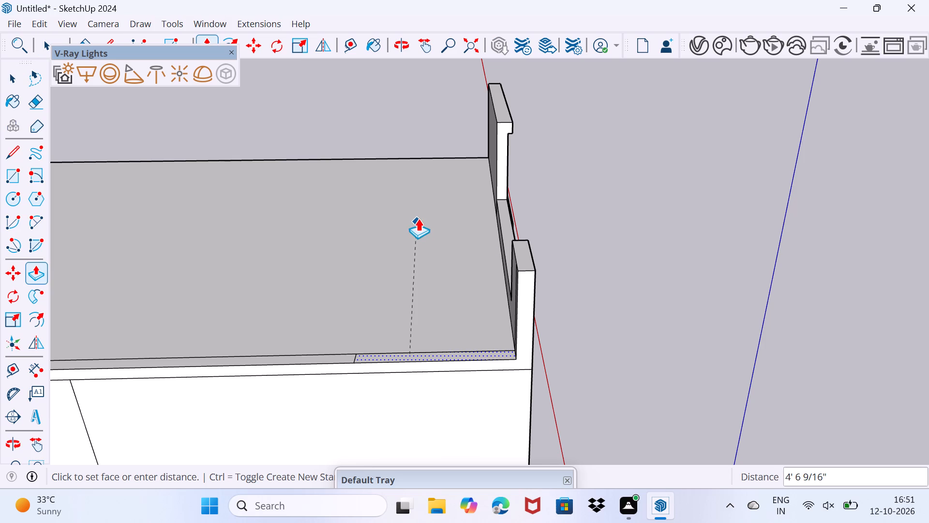
scroll(401, 190, down, 1)
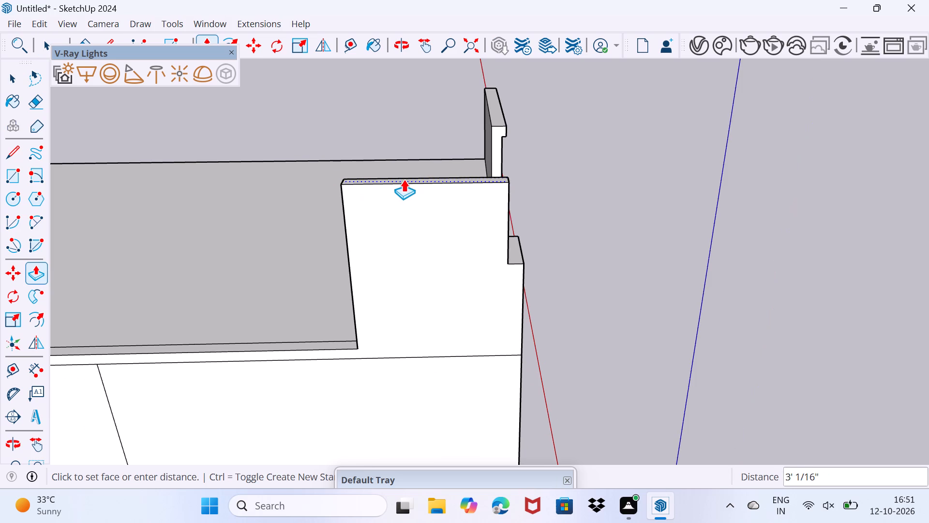
click(403, 169)
key(space)
drag(371, 224, 416, 188)
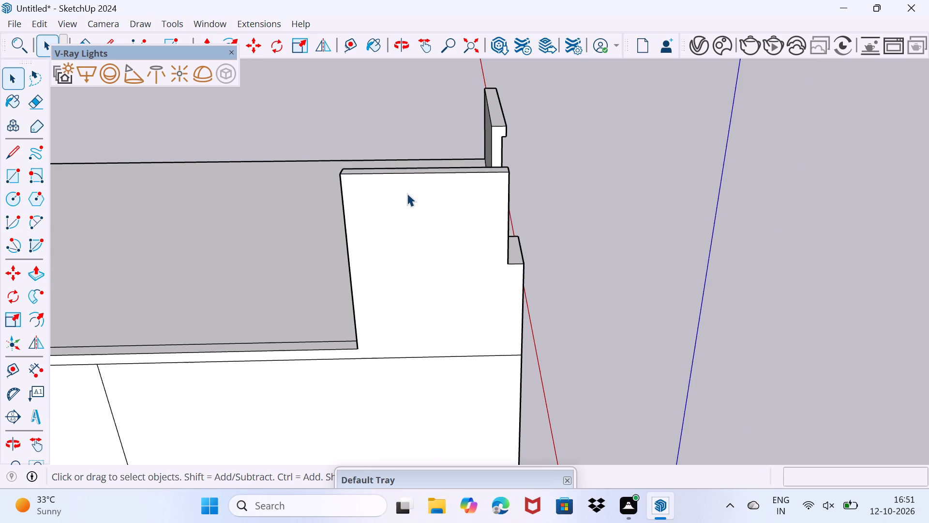
Examine the raised side wall in relation to the front parapet from the house's front and from above.
scroll(407, 193, down, 1)
middle_drag(458, 246, 172, 216)
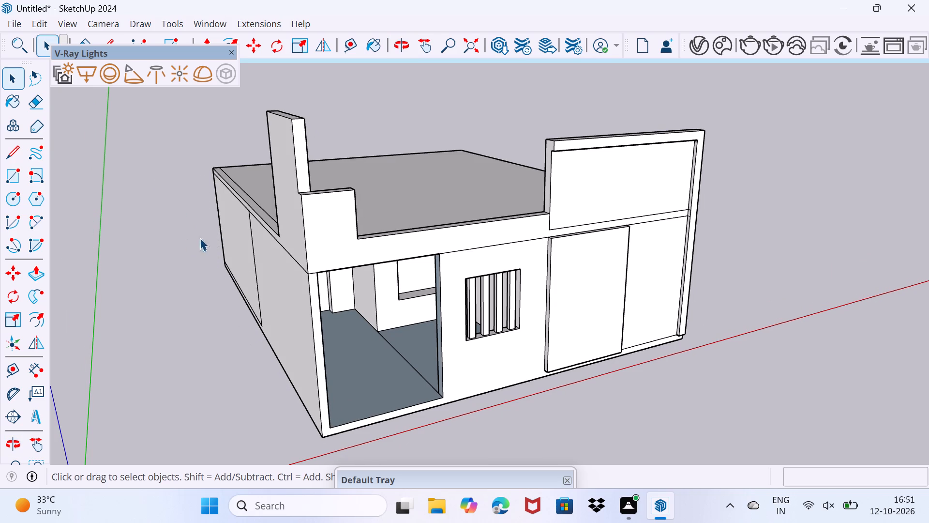
middle_drag(356, 195, 247, 245)
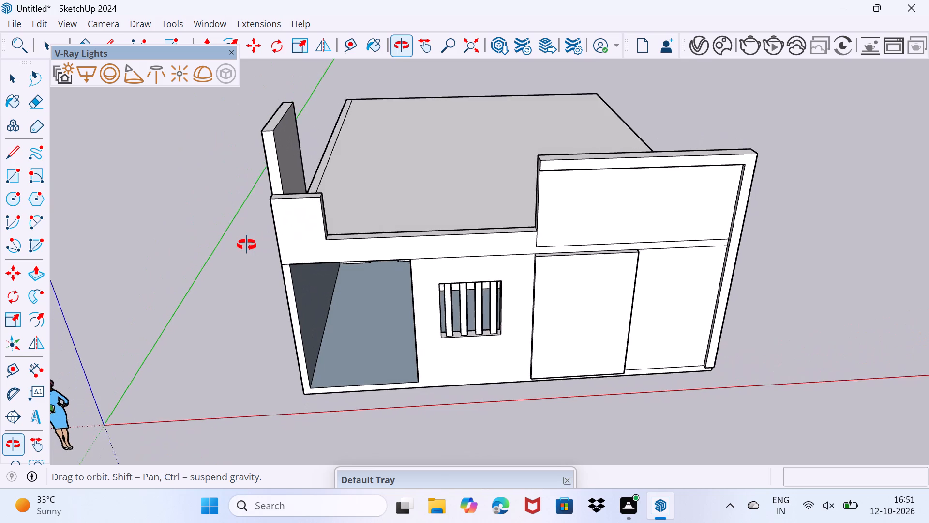
middle_drag(247, 245, 230, 251)
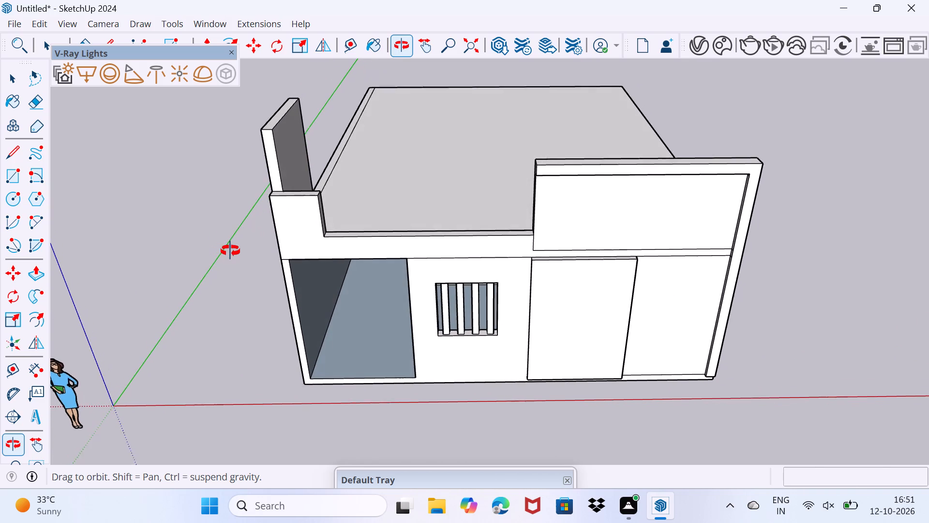
middle_drag(230, 251, 233, 247)
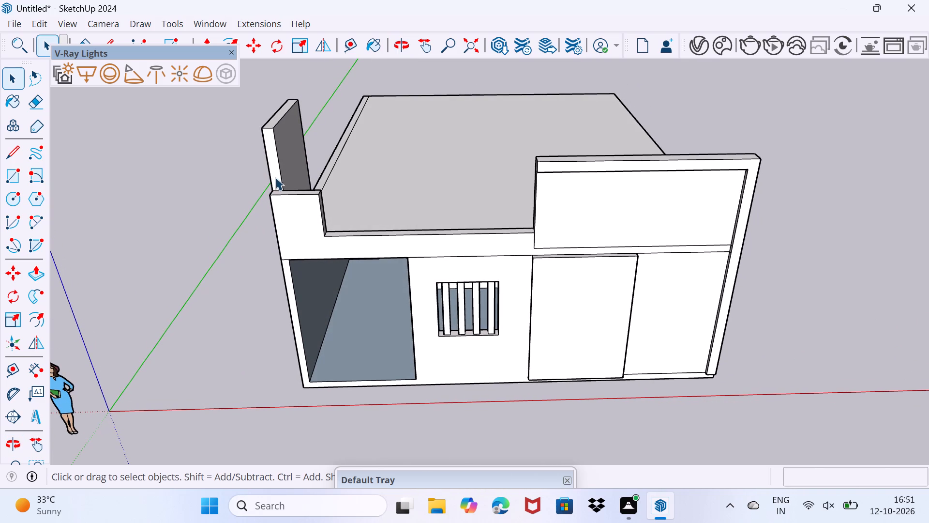
middle_drag(276, 177, 224, 293)
scroll(232, 236, up, 2)
middle_drag(232, 230, 255, 269)
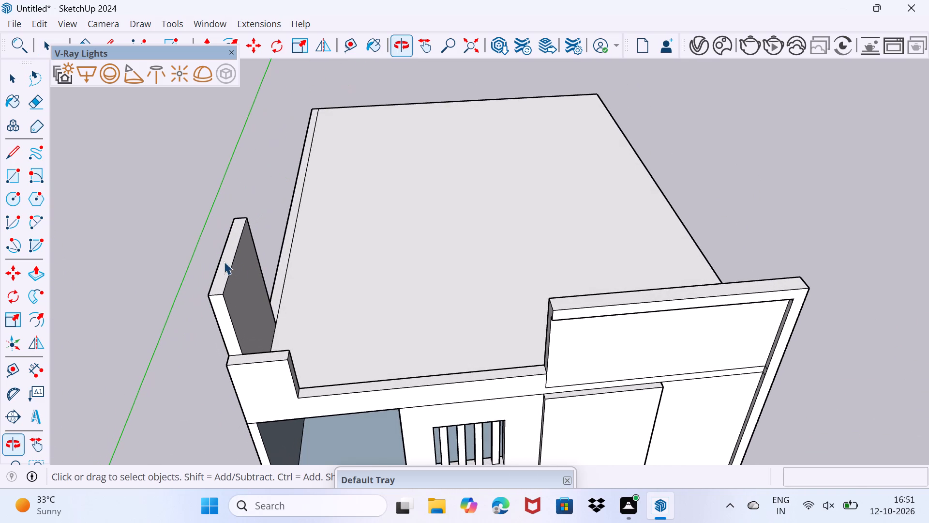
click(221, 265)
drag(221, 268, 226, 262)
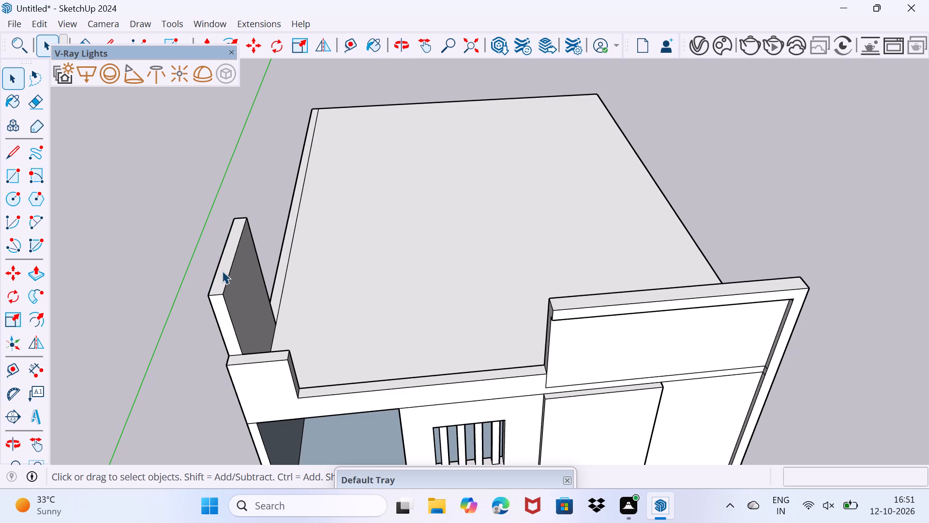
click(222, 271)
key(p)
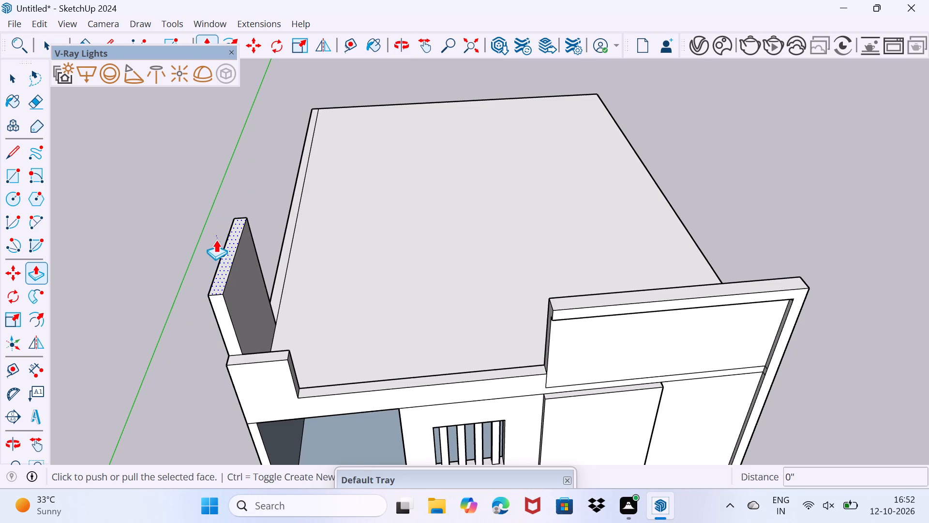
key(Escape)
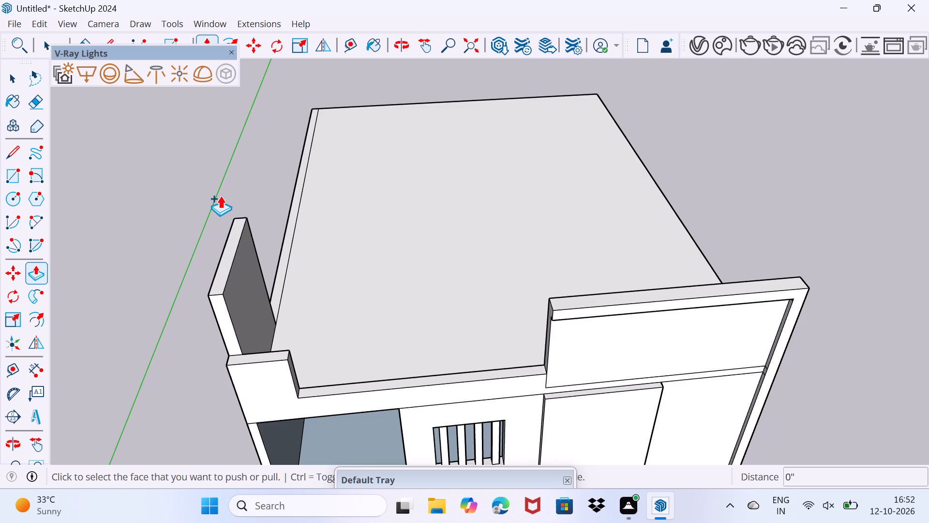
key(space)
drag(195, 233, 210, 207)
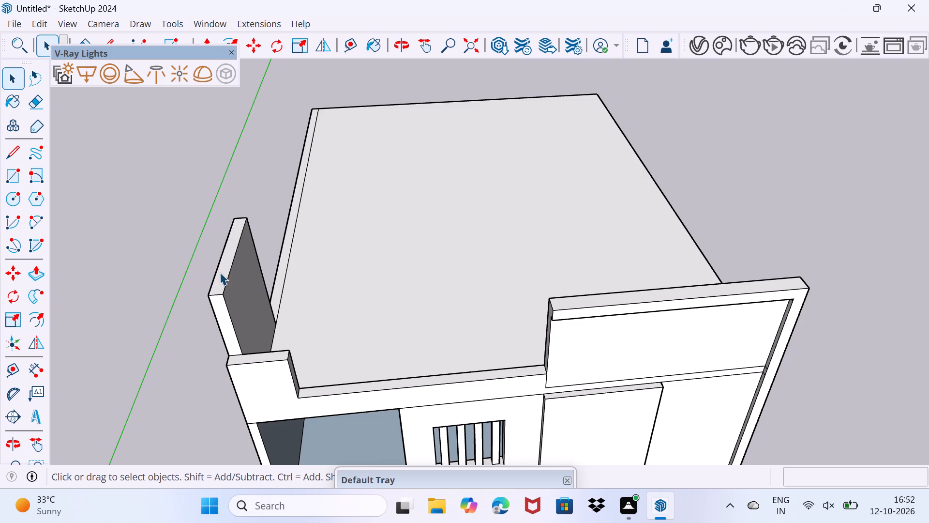
Push/Pull the tall side wall's top face up 5" as a new face, forming a separate band along its top.
click(220, 272)
key(p)
click(223, 267)
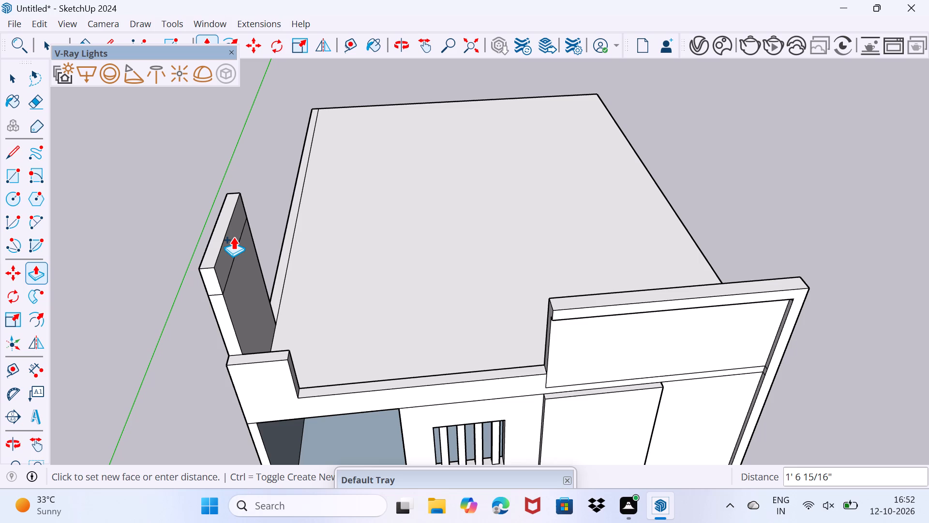
key(5)
key(shift+quotedbl)
key(Return)
key(space)
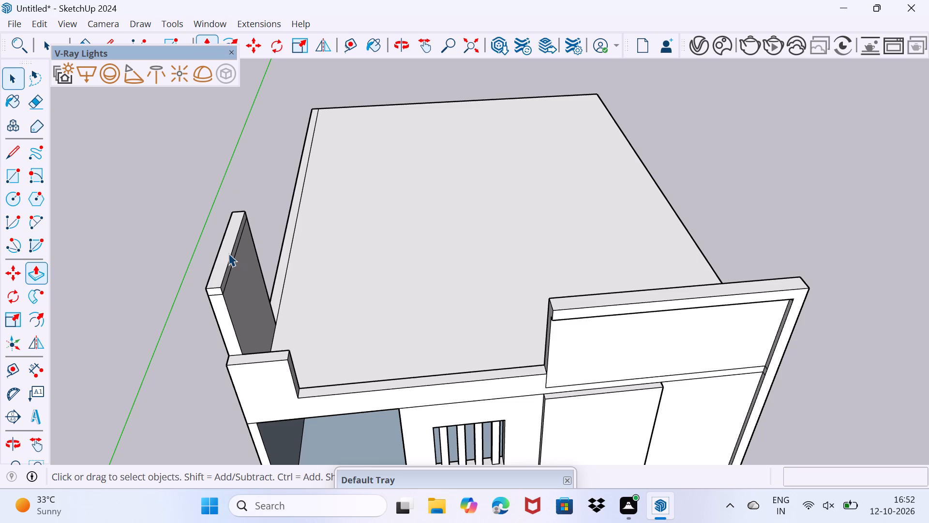
middle_drag(263, 311, 177, 297)
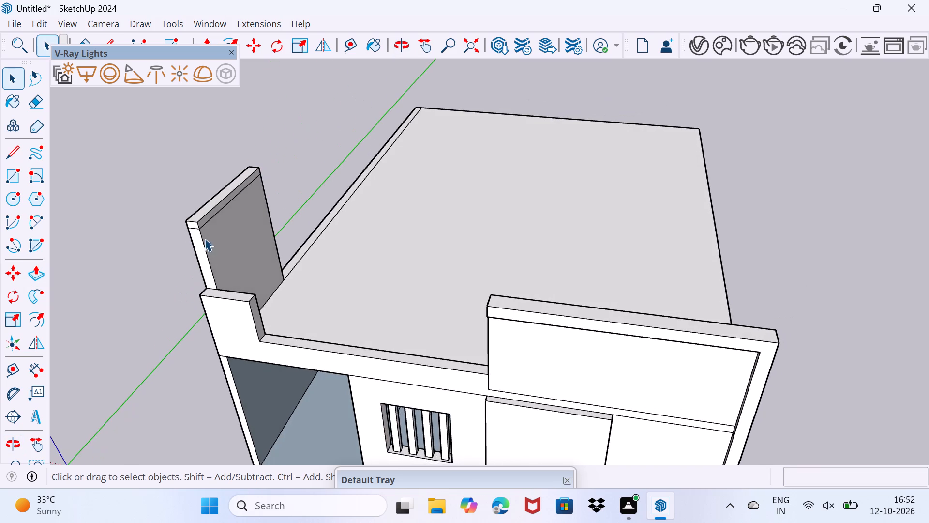
Push/Pull the inner face of the tall side wall's top band 29' 4" across the roof, level with the opposite house side.
scroll(204, 237, up, 5)
click(208, 218)
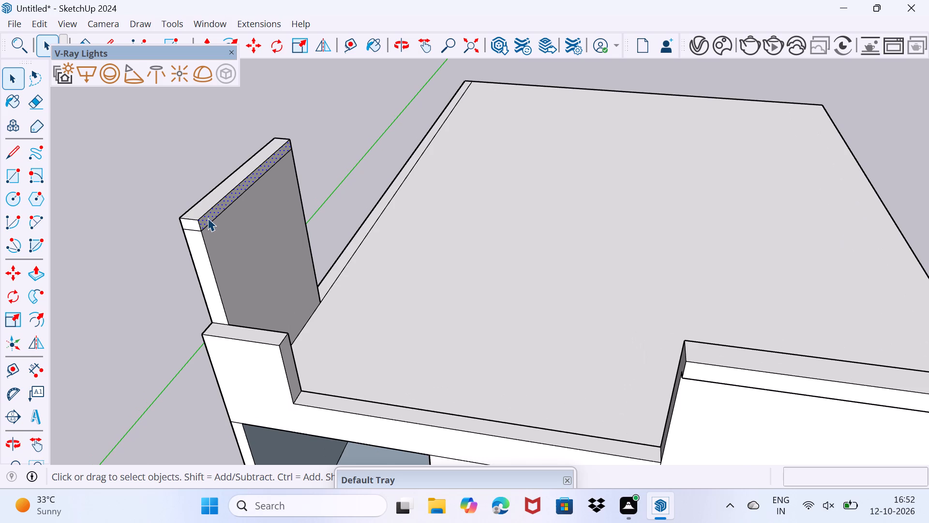
scroll(208, 218, down, 1)
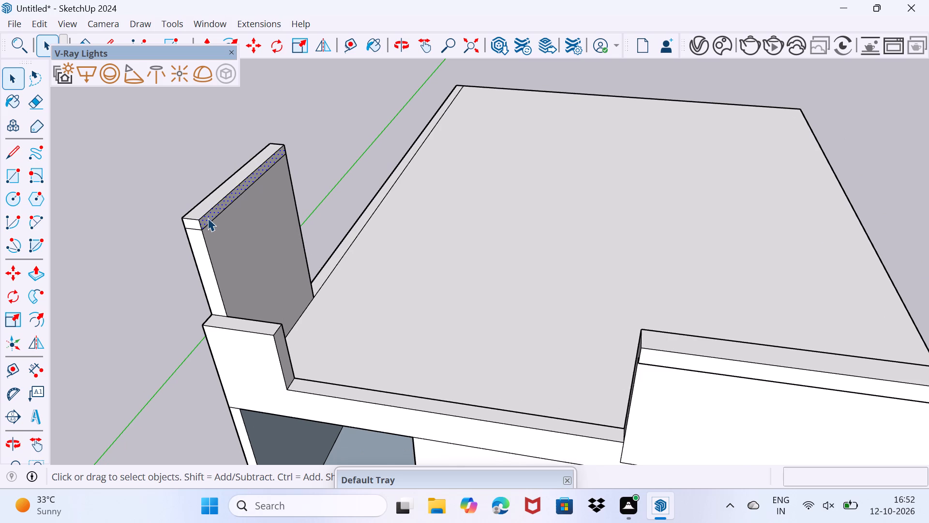
scroll(208, 218, down, 1)
key(p)
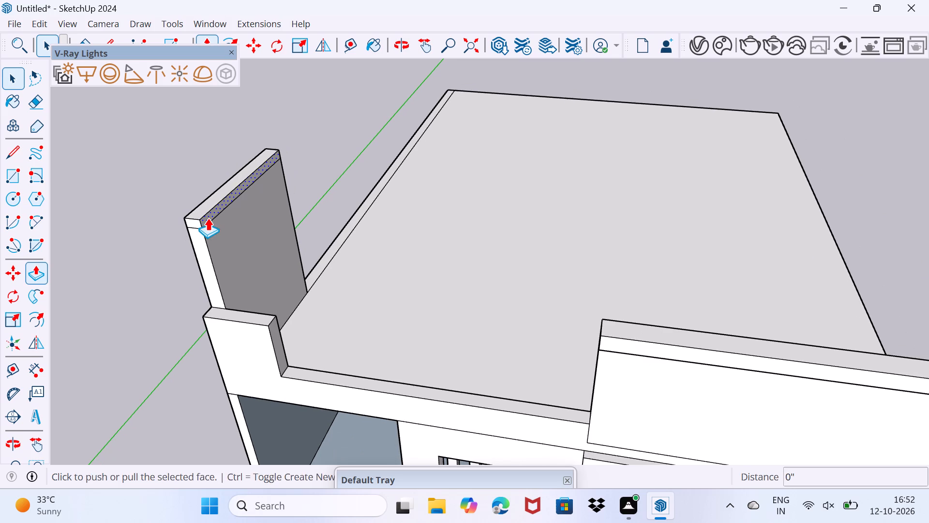
click(208, 218)
scroll(366, 252, down, 7)
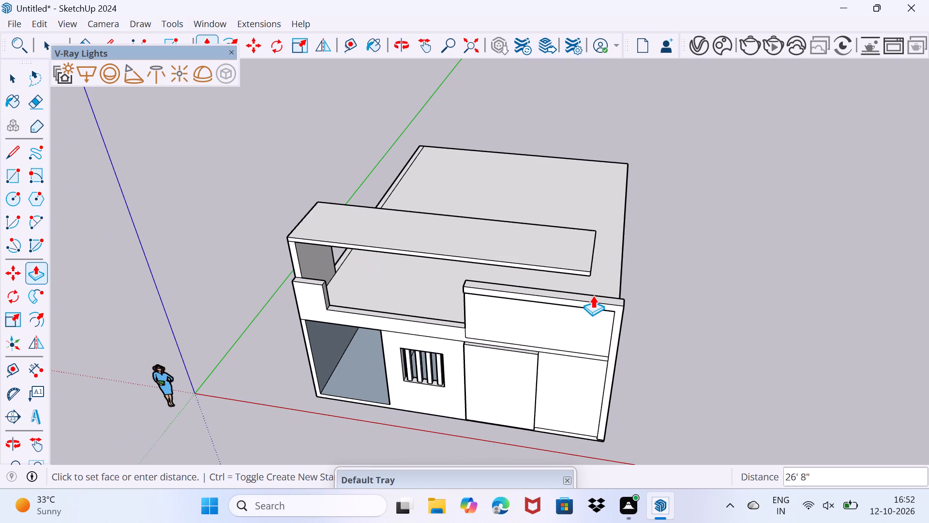
click(622, 307)
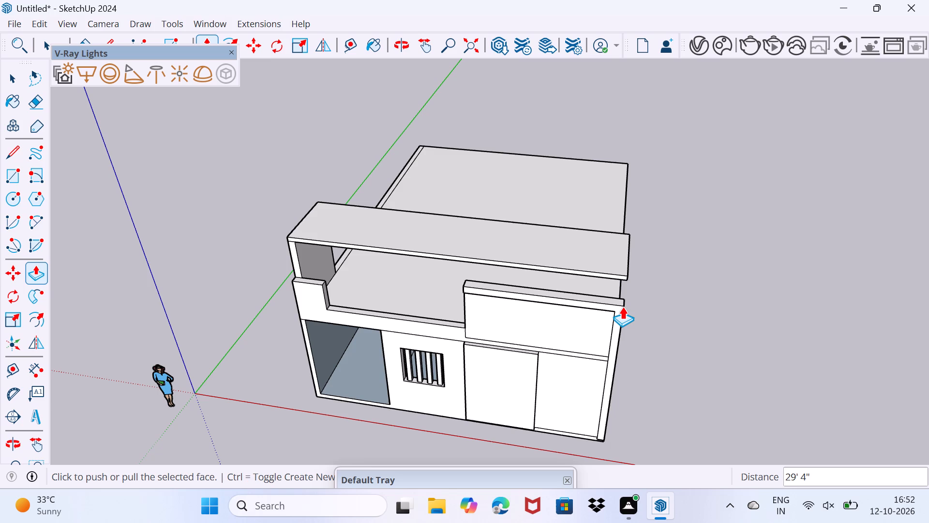
key(space)
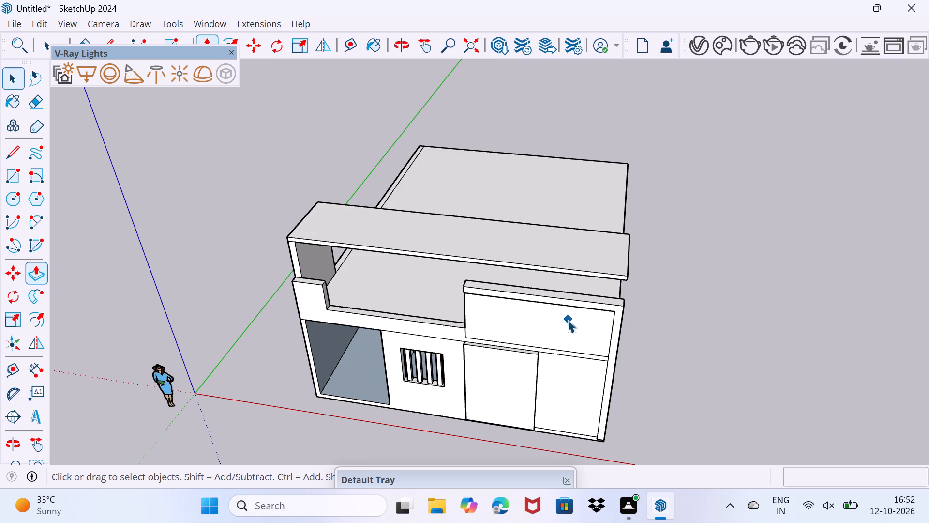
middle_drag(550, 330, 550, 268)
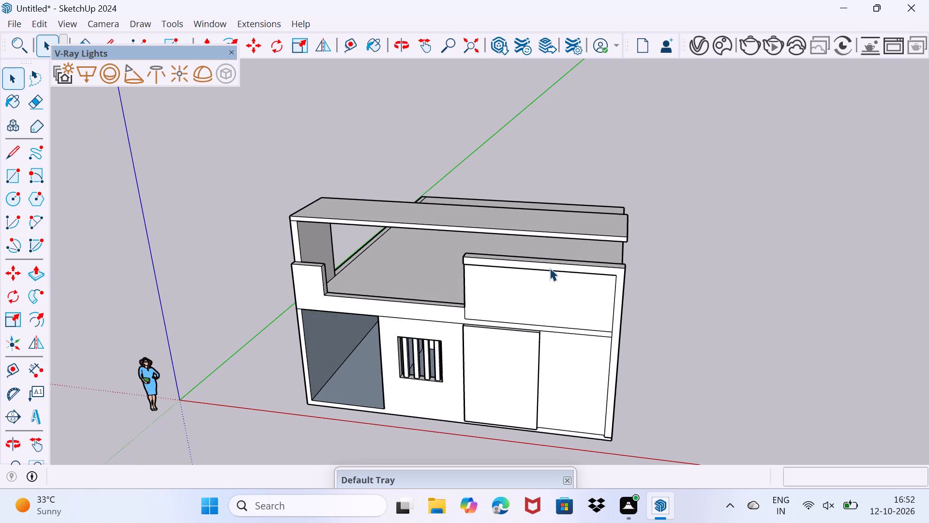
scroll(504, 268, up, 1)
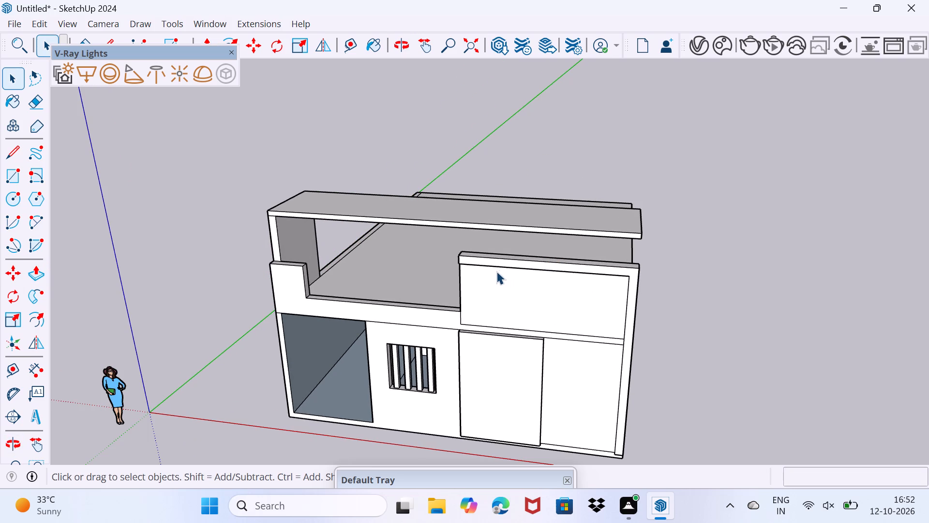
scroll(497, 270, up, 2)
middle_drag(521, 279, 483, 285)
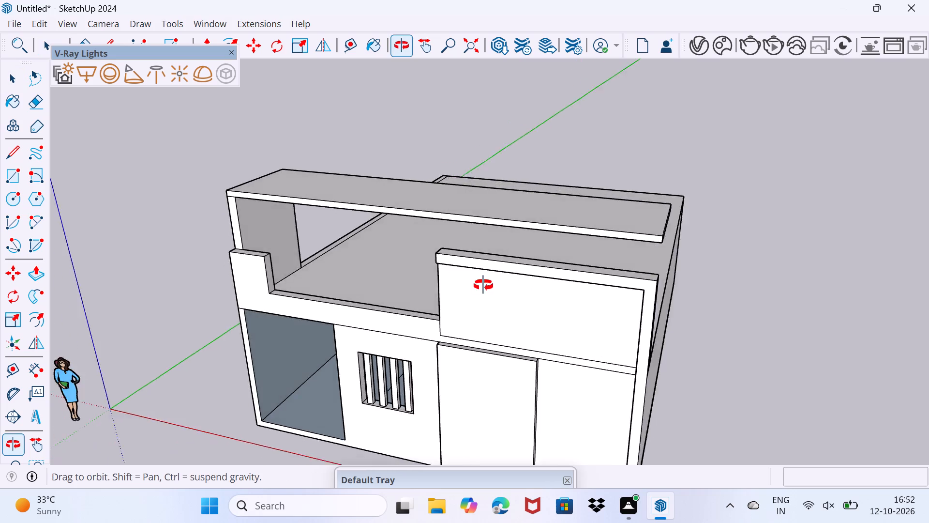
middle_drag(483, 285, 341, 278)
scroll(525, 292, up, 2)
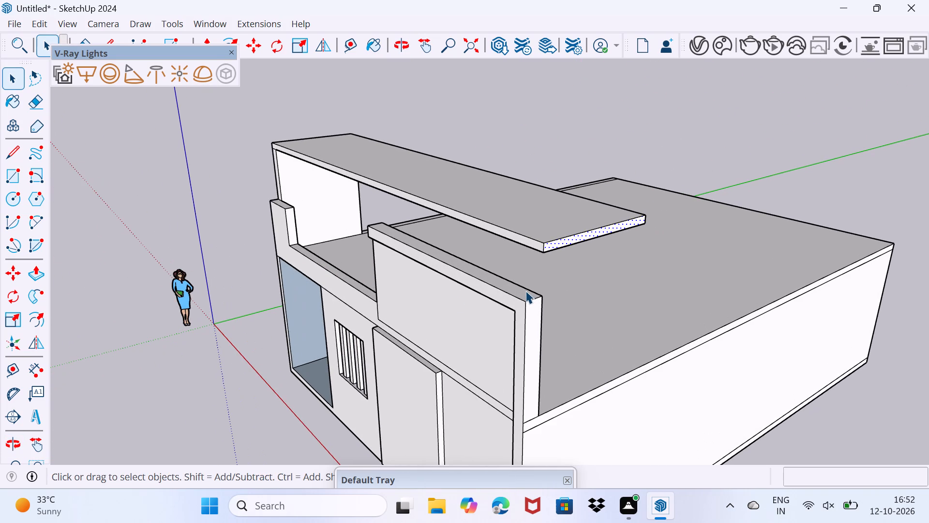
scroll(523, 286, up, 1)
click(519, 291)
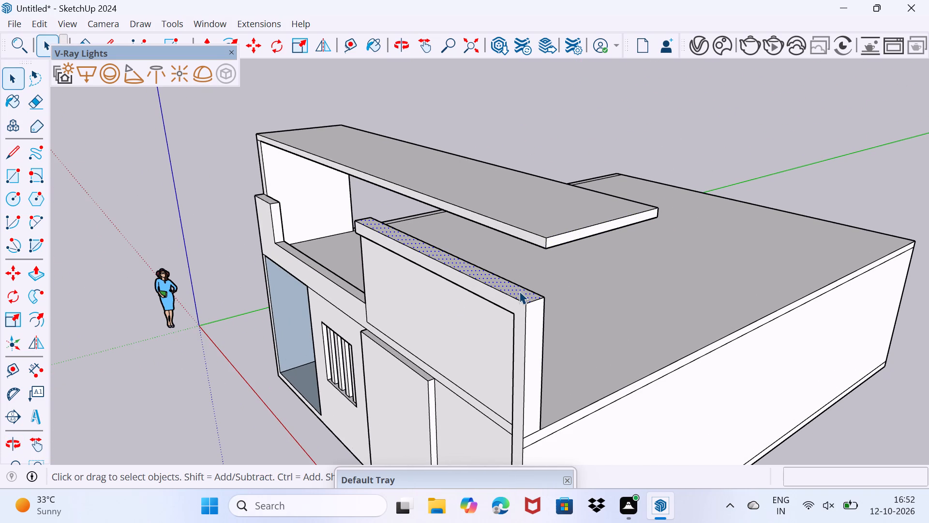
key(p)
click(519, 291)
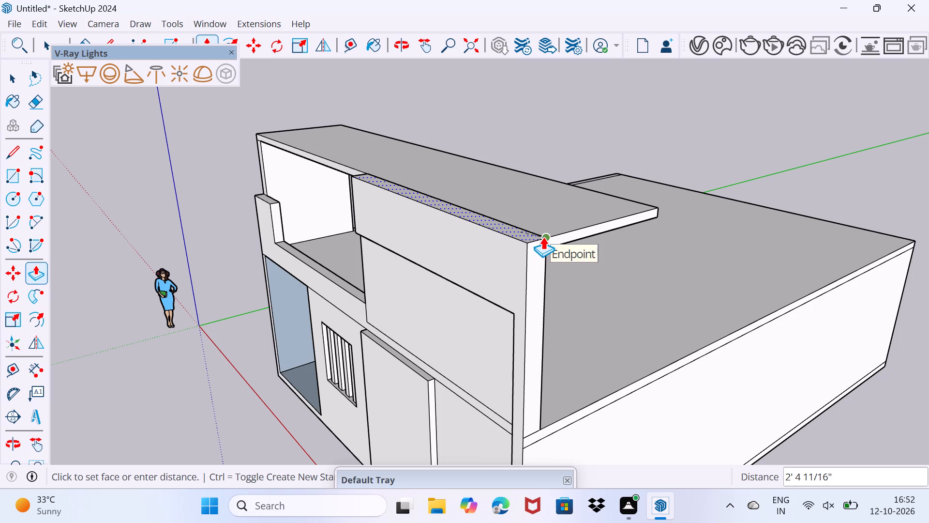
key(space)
Push/Pull the overhead slab's long front edge face forward, toward the plane of the front parapet.
scroll(524, 262, up, 2)
middle_drag(523, 258, 549, 258)
click(577, 209)
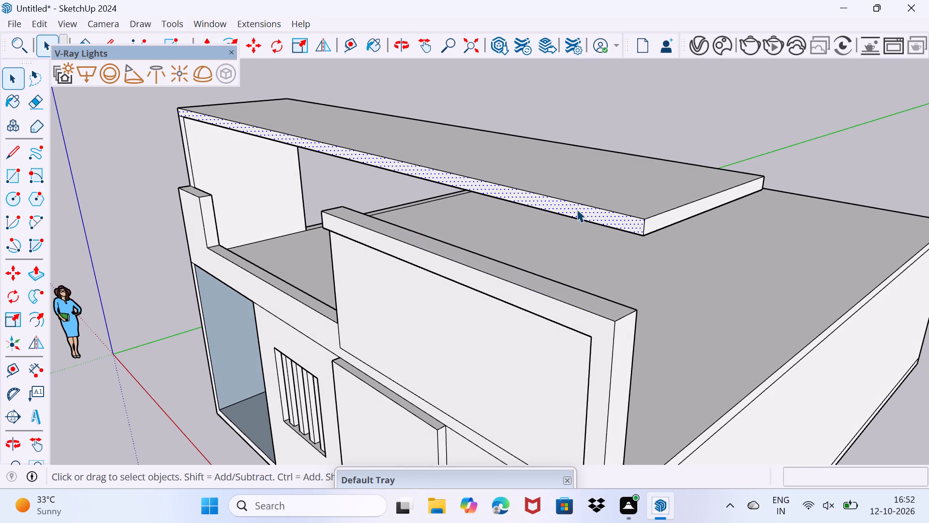
key(p)
click(577, 209)
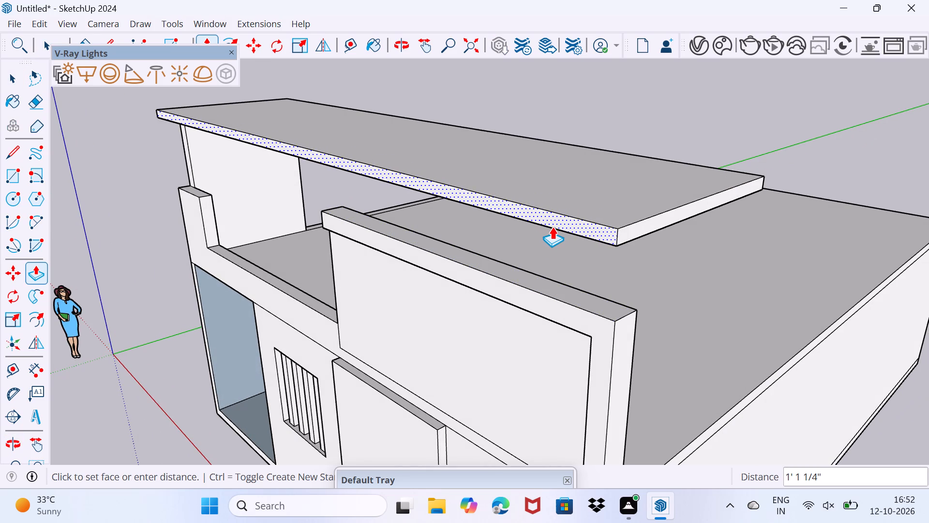
click(549, 229)
key(space)
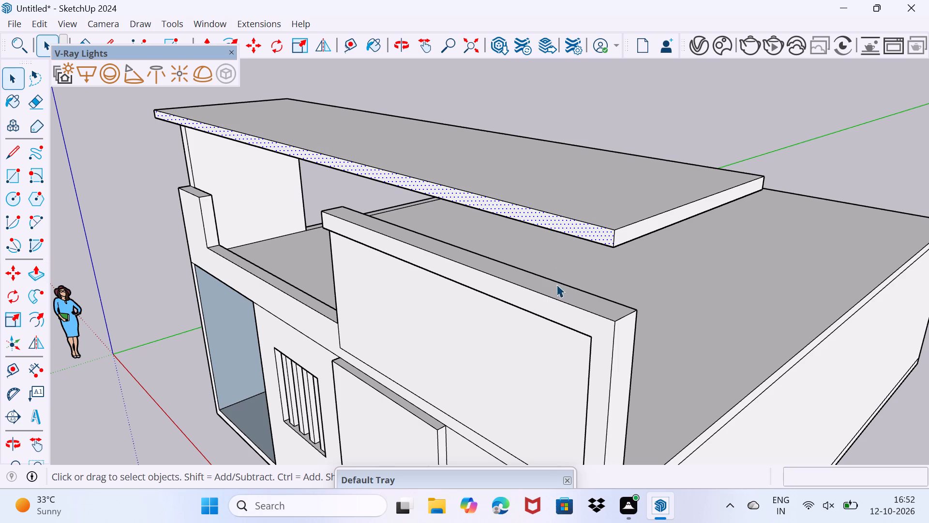
Push/Pull the tall front parapet's top face up 1' 11 11/16" to meet the underside of the overhead slab.
scroll(558, 288, up, 1)
click(559, 287)
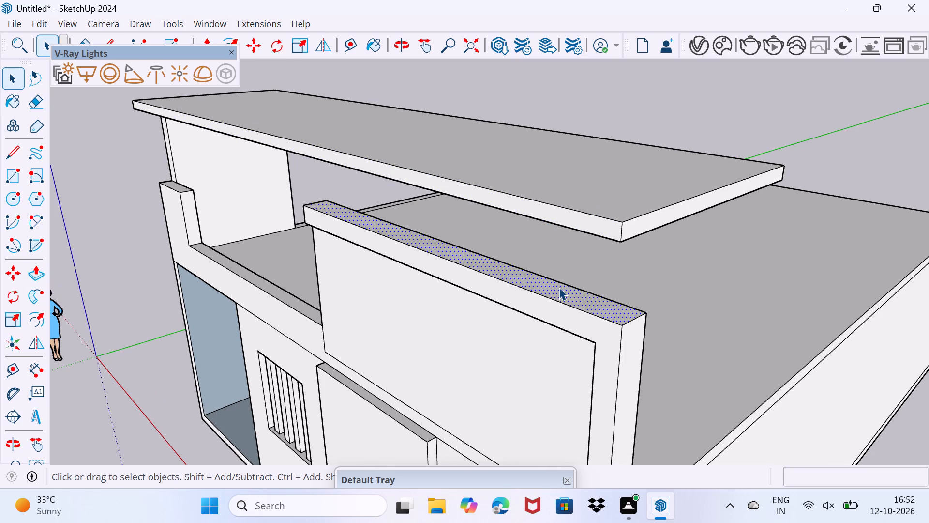
key(p)
click(564, 297)
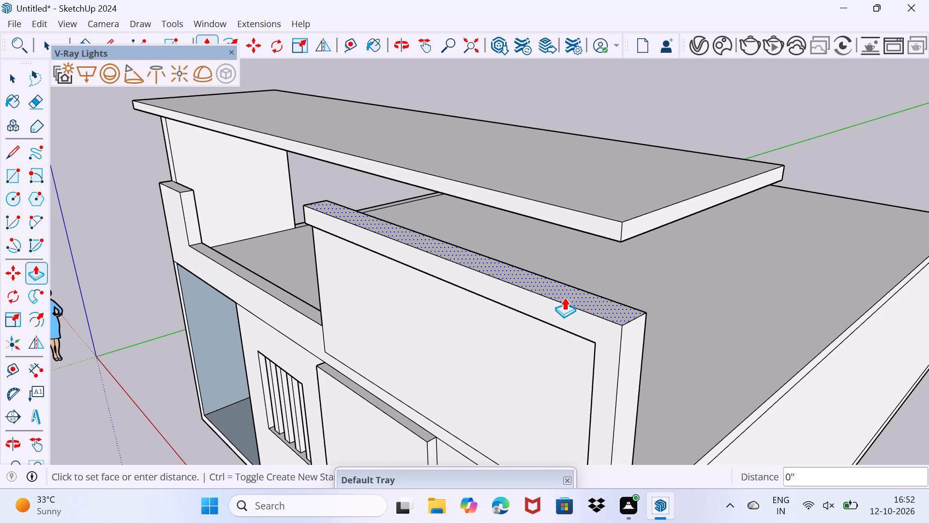
click(591, 231)
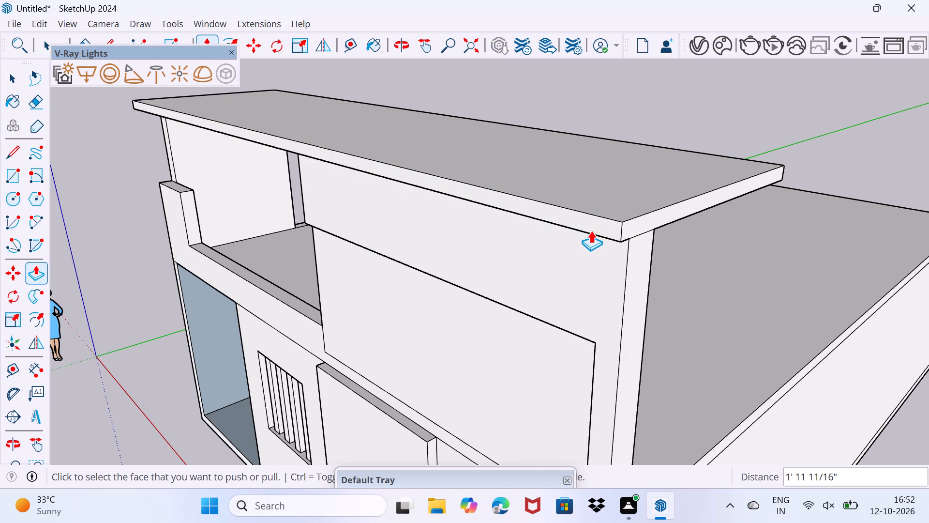
key(space)
Push/Pull the overhead slab's front edge face back until it is flush with the front wall face.
middle_drag(602, 231, 496, 176)
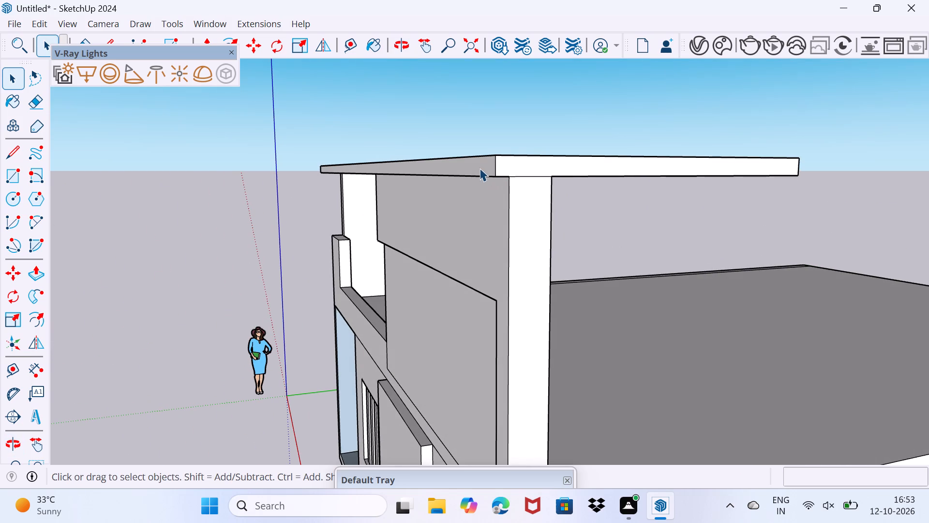
click(479, 168)
key(p)
click(479, 168)
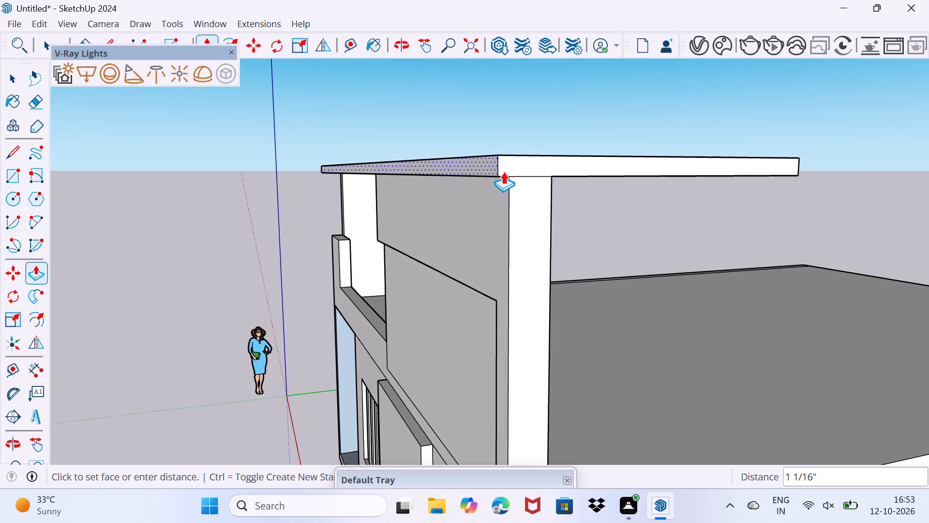
click(511, 178)
key(space)
drag(484, 228, 497, 216)
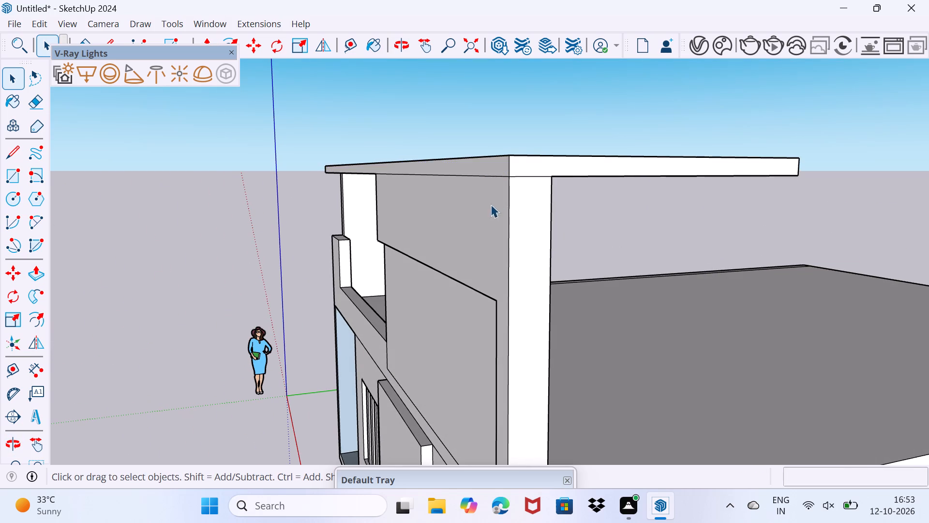
Push/Pull the underside of the recessed front panel's upper ledge up 2' 7 11/16" to the bottom of the overhead slab.
scroll(471, 211, down, 2)
middle_drag(418, 253, 557, 223)
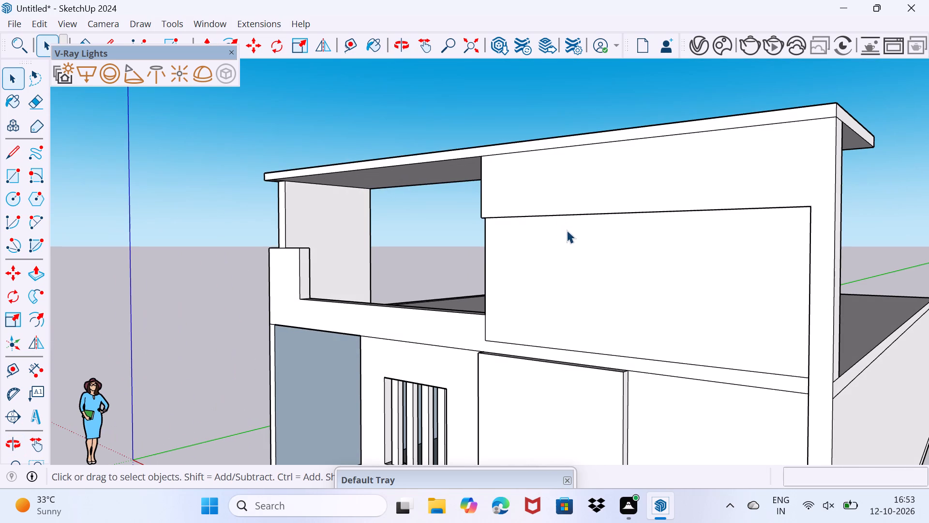
middle_drag(566, 230, 459, 310)
middle_drag(451, 337, 487, 299)
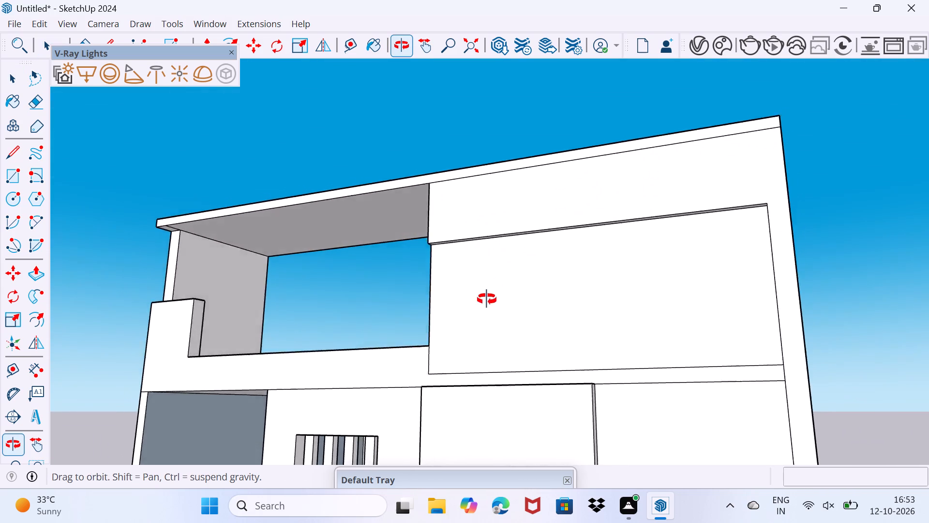
middle_drag(487, 299, 283, 396)
middle_drag(316, 404, 444, 297)
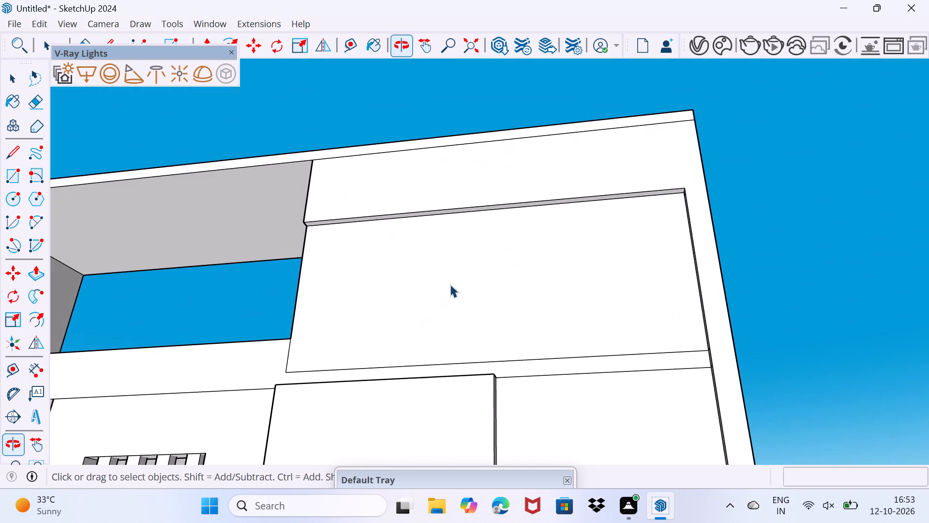
scroll(479, 209, up, 7)
click(477, 209)
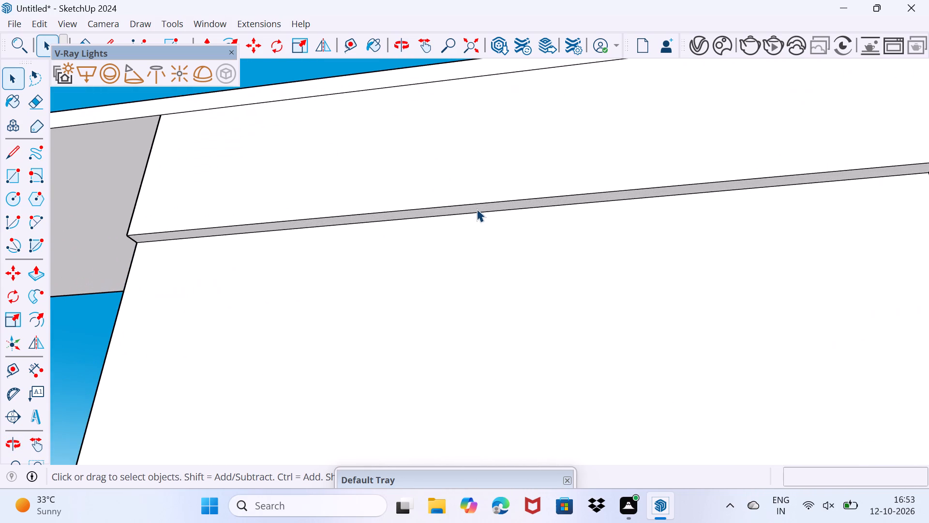
key(p)
click(477, 209)
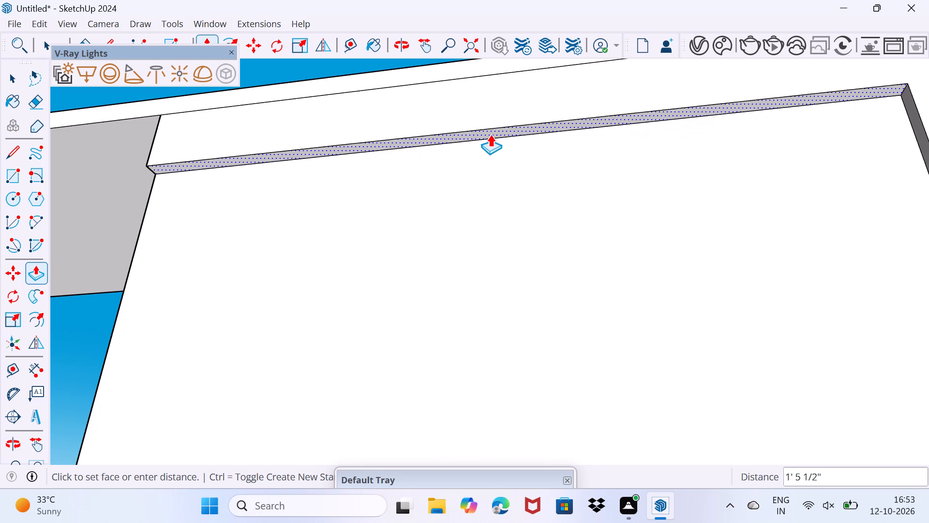
middle_drag(497, 122, 489, 159)
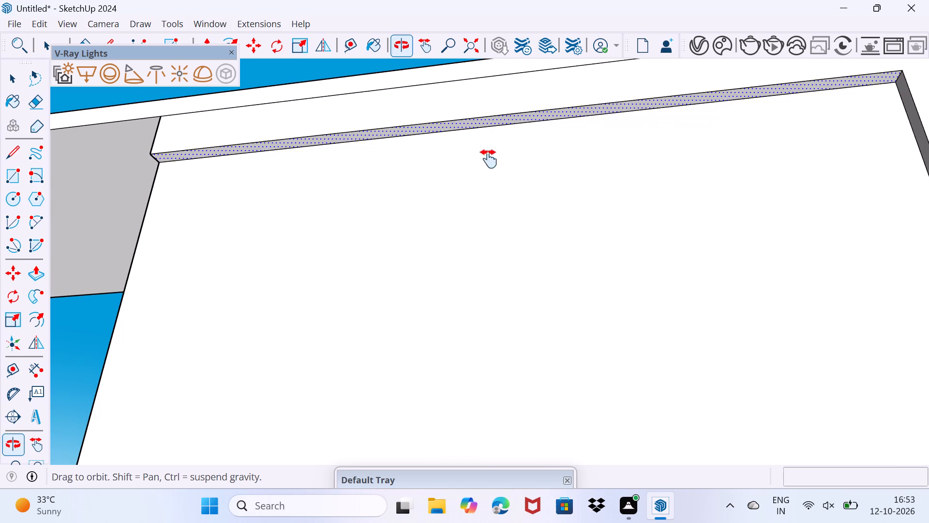
middle_drag(489, 159, 469, 221)
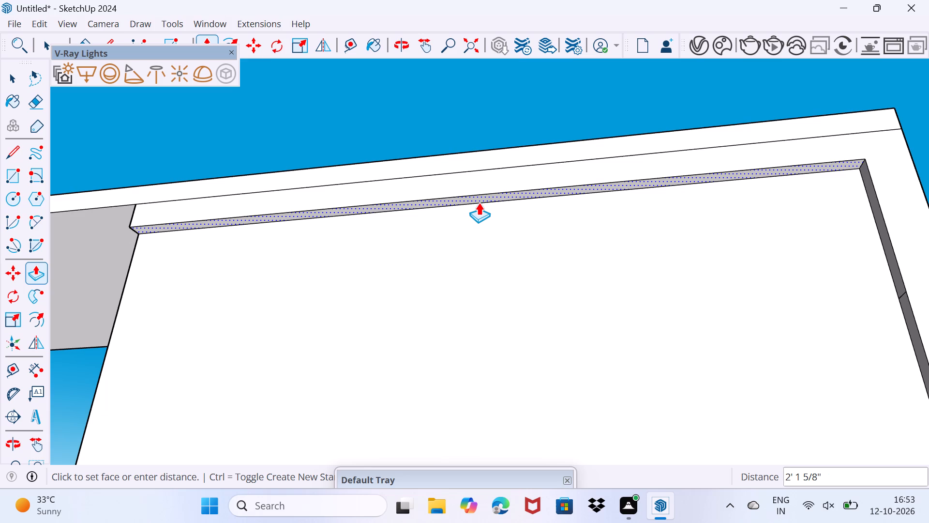
click(496, 175)
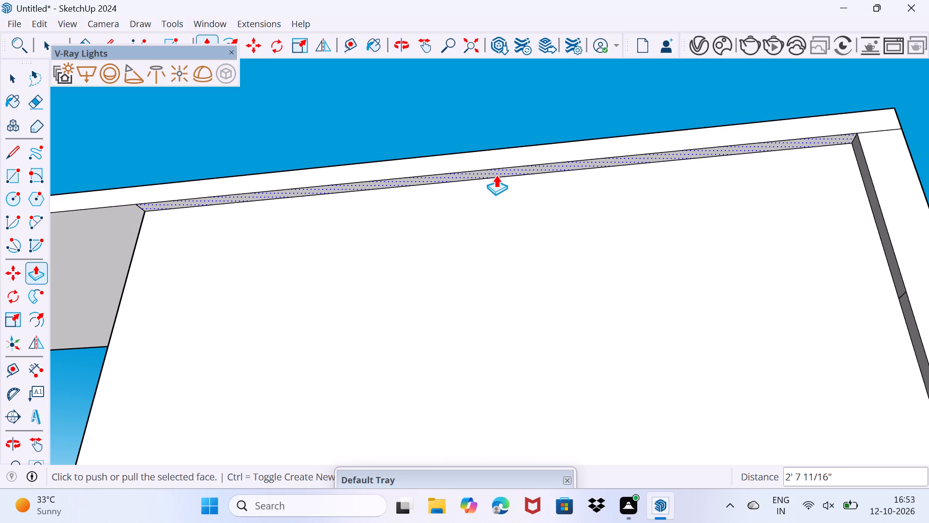
key(space)
Push/Pull the recess's upper ledge face down 2 3/4" below the slab's bottom edge.
middle_drag(495, 178, 489, 201)
scroll(504, 177, up, 1)
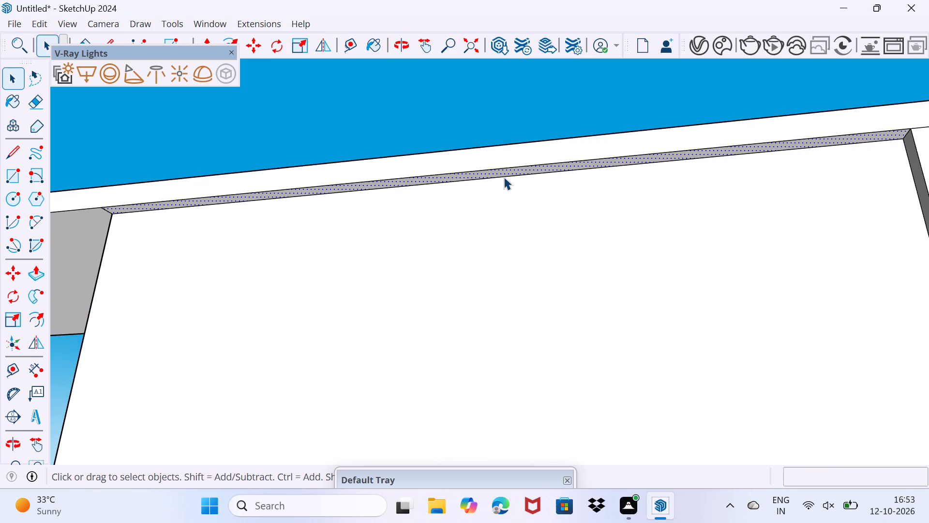
key(p)
click(506, 172)
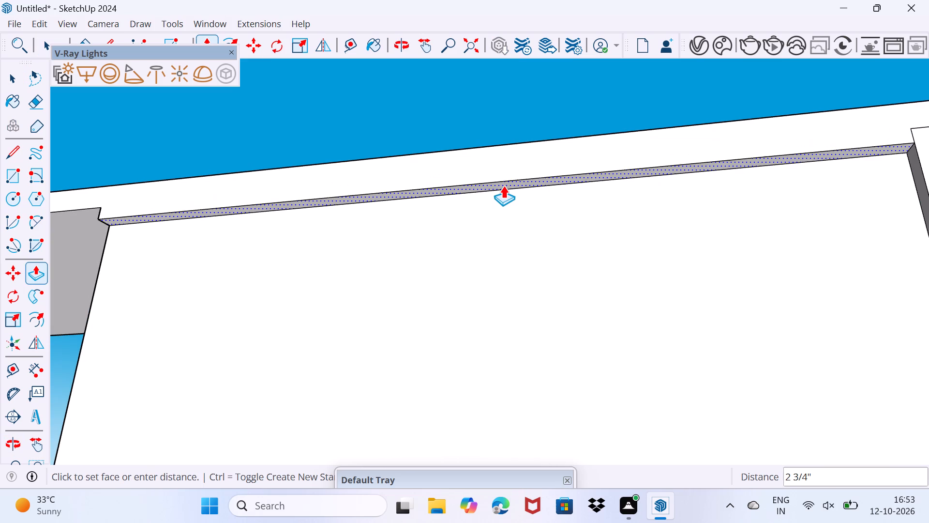
click(503, 185)
middle_drag(521, 174, 501, 239)
scroll(501, 239, down, 3)
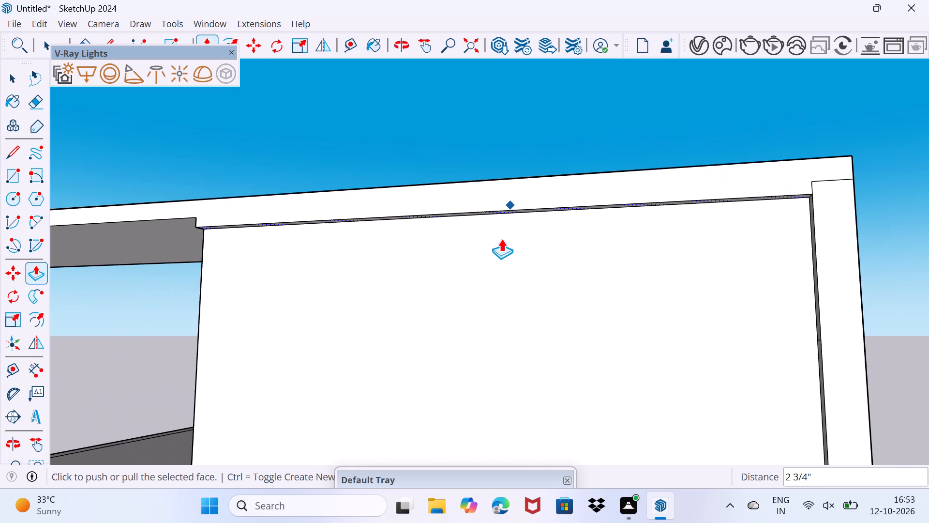
key(space)
drag(499, 274, 530, 248)
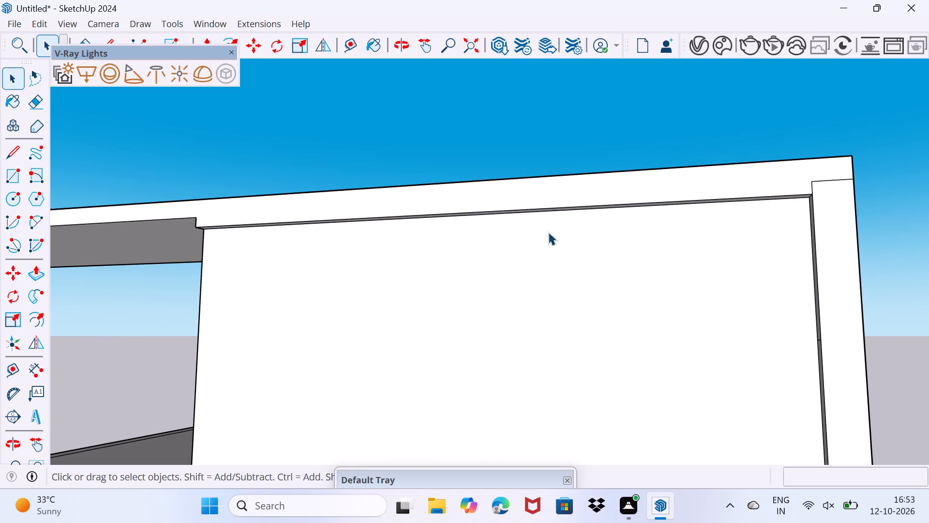
Erase the two leftover edges on the front frame's upper corner, where the slab meets the side upright.
scroll(831, 204, up, 4)
key(e)
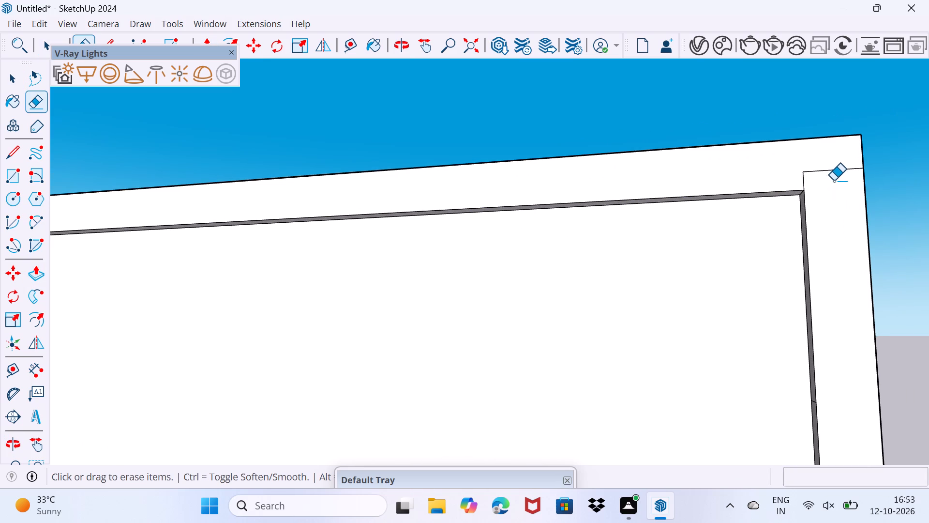
click(828, 169)
click(801, 179)
scroll(769, 220, down, 4)
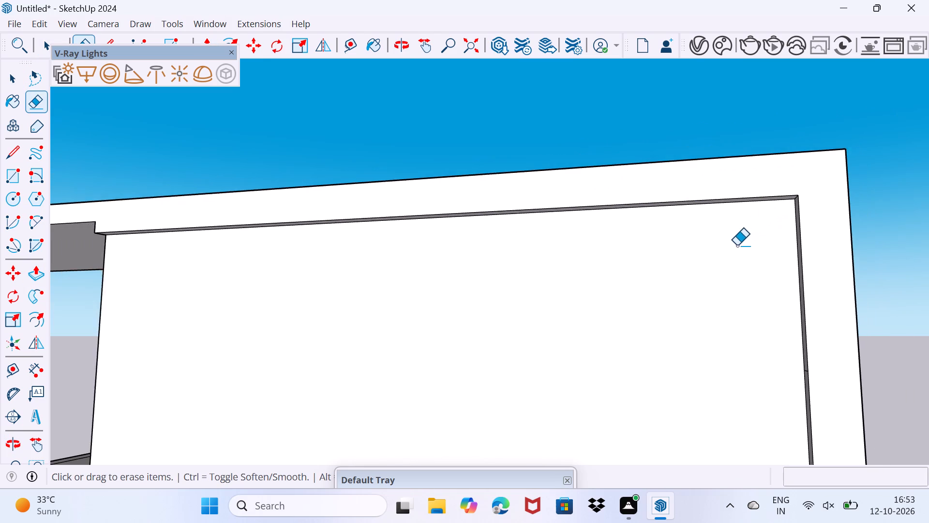
Erase the short leftover edge crossing the side reveal of the upper front recess.
scroll(737, 246, down, 1)
middle_drag(481, 308, 614, 253)
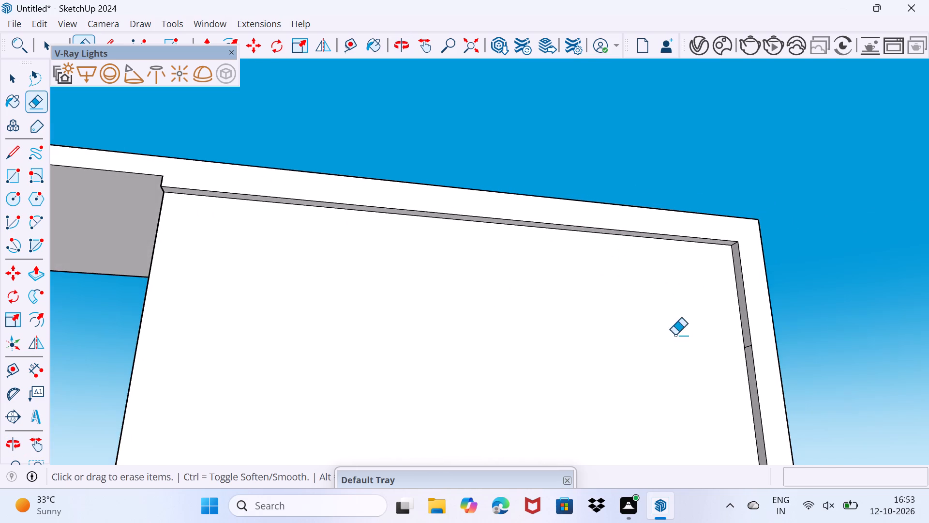
scroll(782, 379, up, 9)
drag(750, 330, 751, 338)
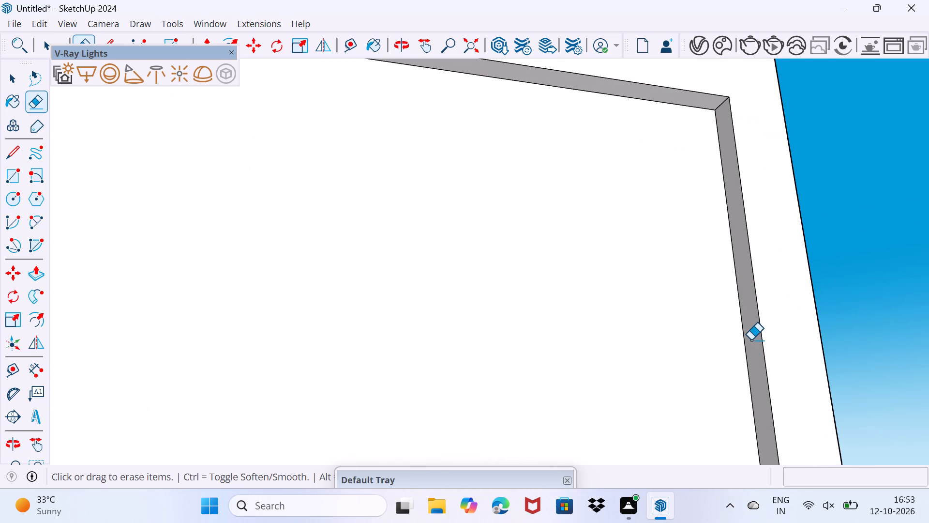
scroll(746, 319, down, 19)
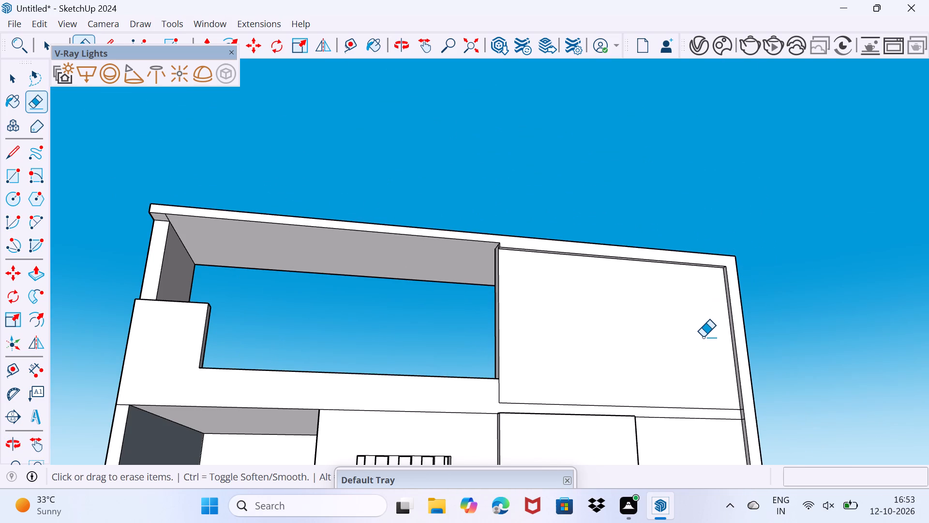
Erase the two horizontal edges below the recessed panel and the short vertical edge beneath the adjacent opening's lower corner.
drag(675, 409, 678, 396)
drag(670, 421, 675, 403)
middle_drag(655, 389, 653, 406)
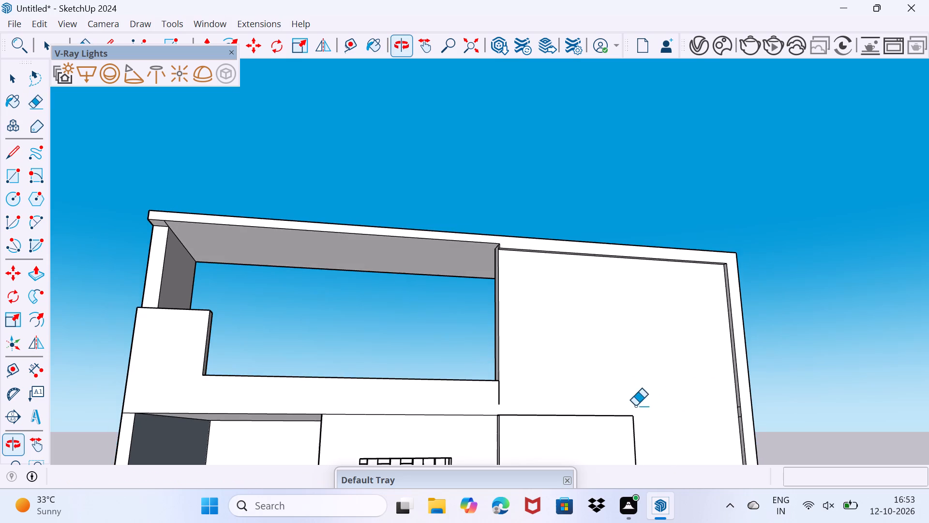
scroll(522, 397, up, 13)
middle_drag(507, 382, 479, 400)
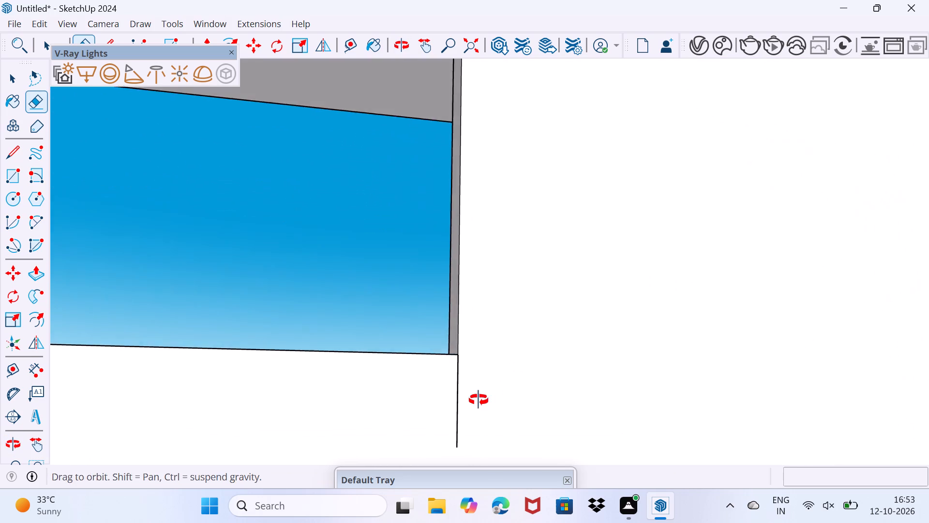
middle_drag(479, 400, 470, 401)
drag(454, 400, 475, 400)
Erase the leftover edge on the overhead slab's underside at the side wall's front corner.
scroll(474, 399, down, 7)
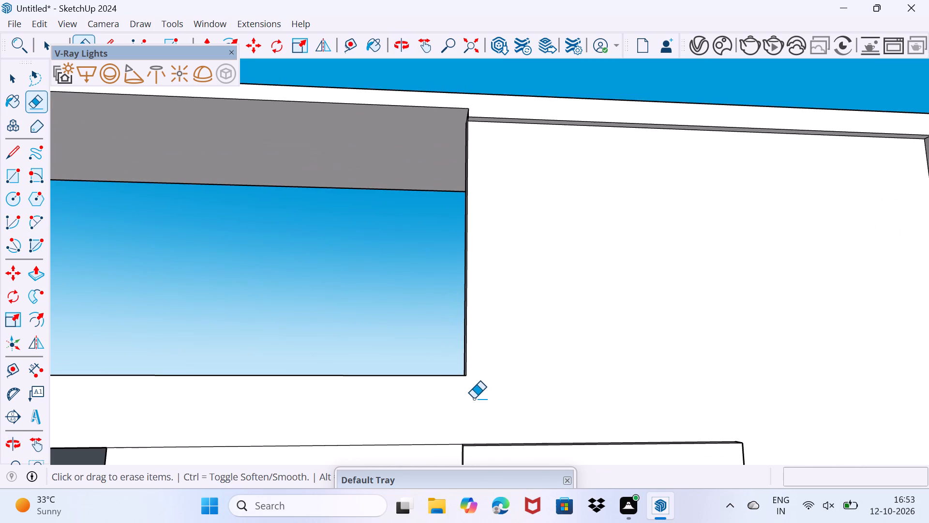
scroll(483, 385, down, 5)
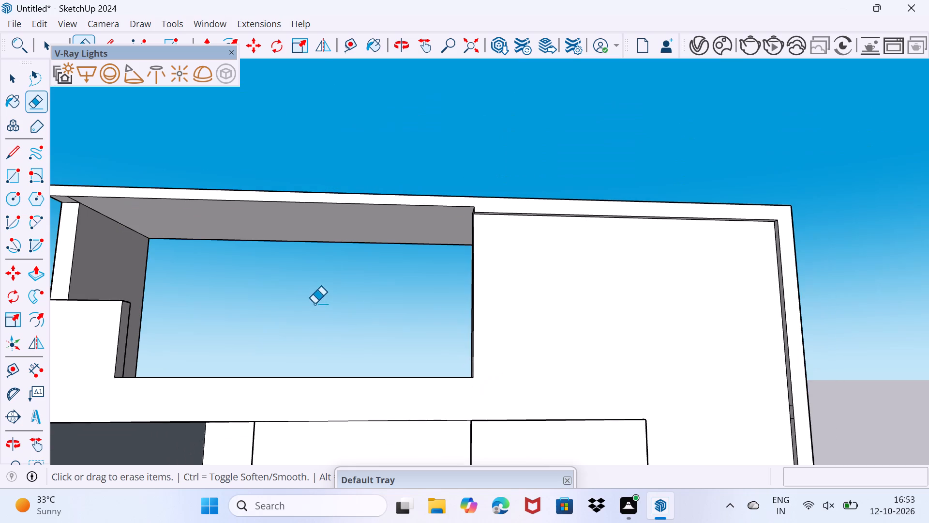
middle_drag(293, 297, 572, 328)
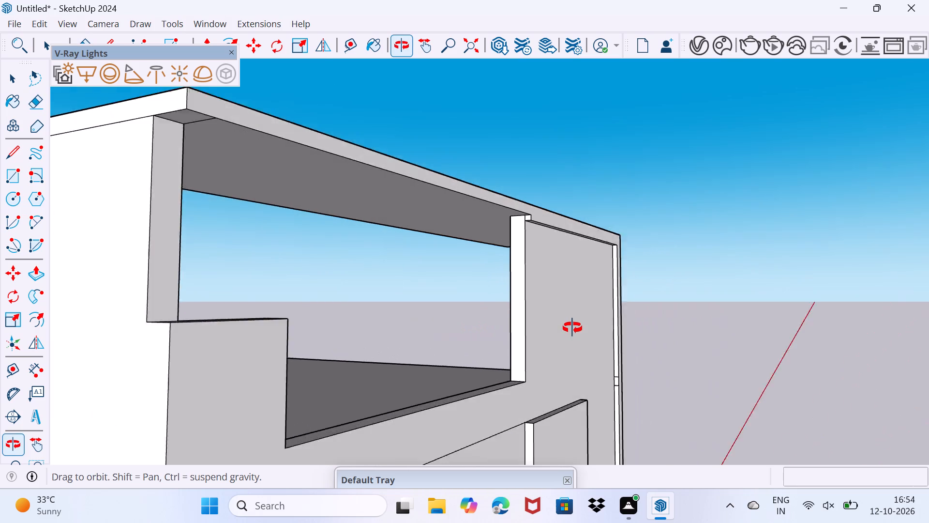
middle_drag(572, 328, 583, 332)
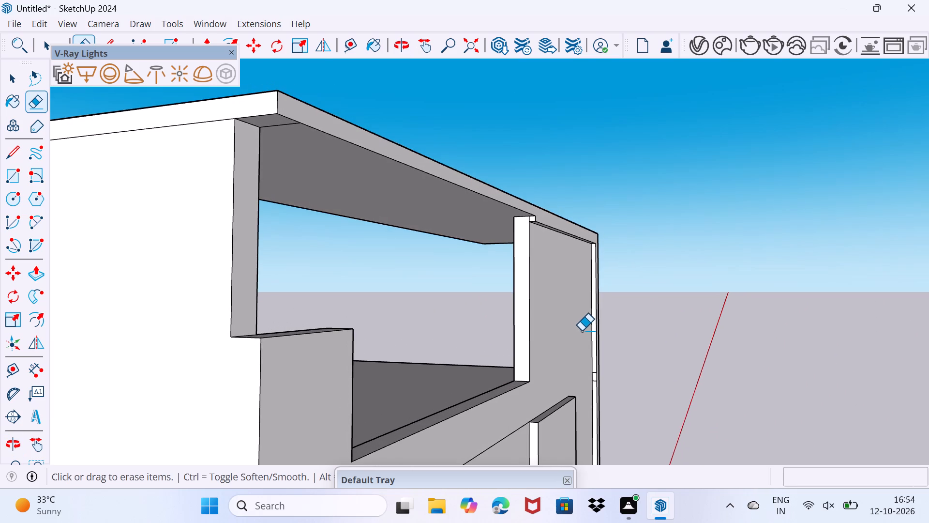
scroll(576, 328, down, 2)
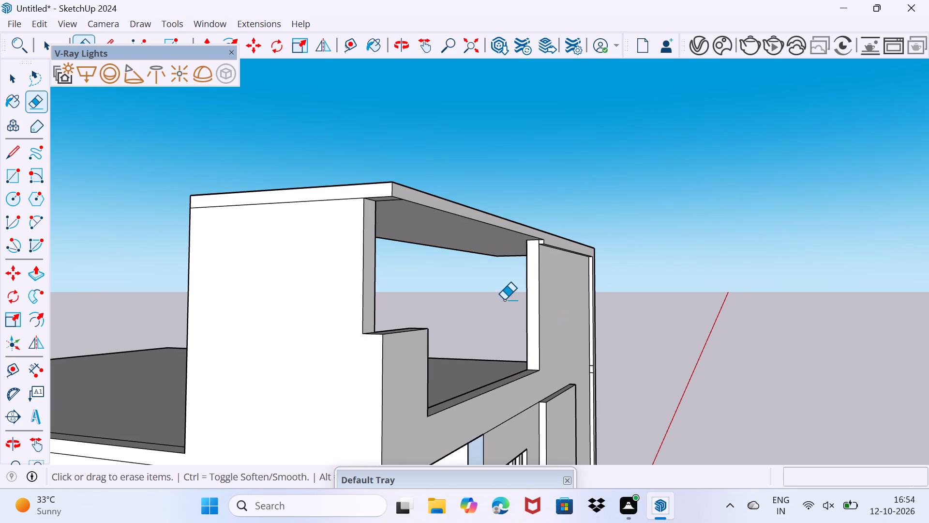
middle_drag(405, 263, 344, 266)
scroll(342, 209, up, 1)
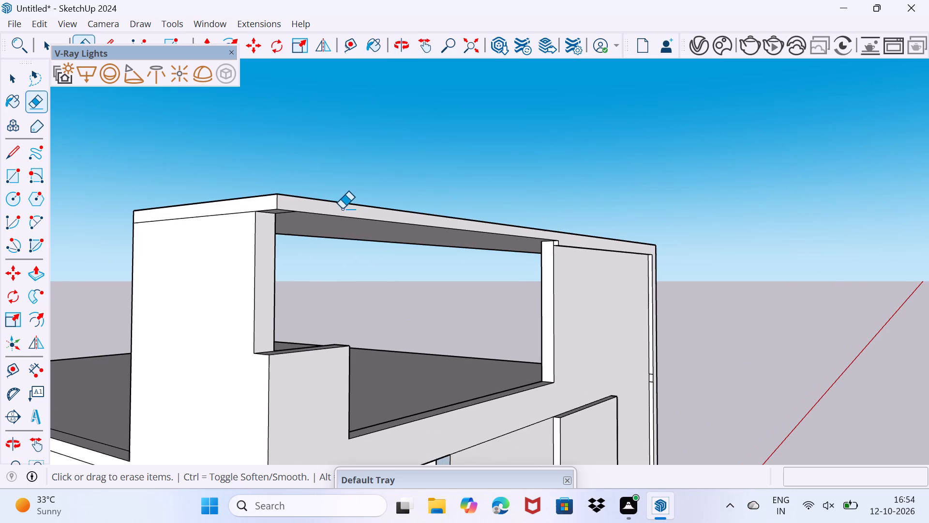
scroll(292, 252, up, 6)
scroll(285, 231, down, 3)
middle_drag(285, 231, 285, 208)
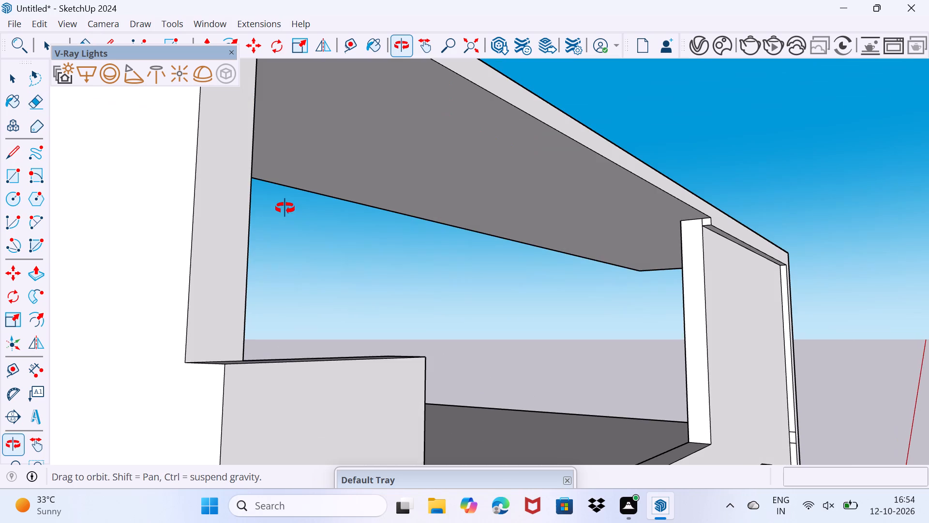
middle_drag(285, 208, 291, 334)
middle_drag(291, 329, 294, 316)
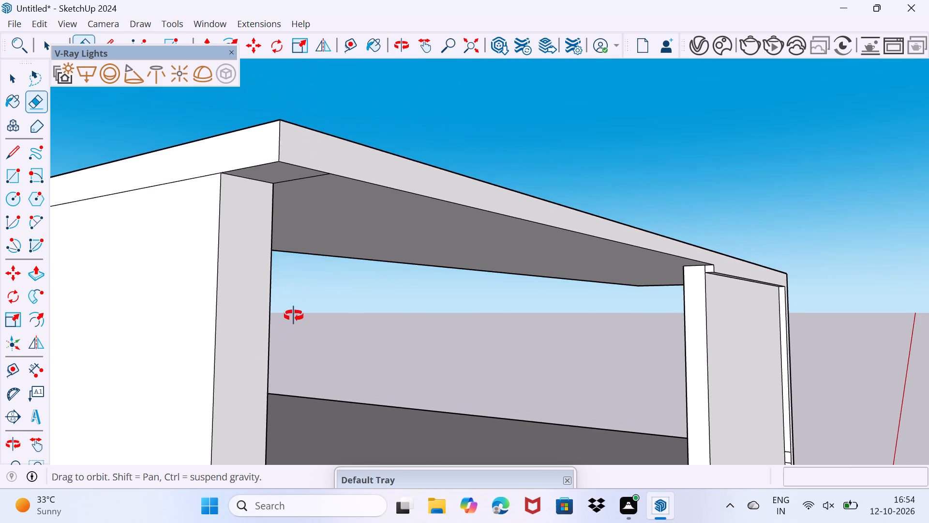
middle_drag(294, 316, 295, 306)
middle_drag(317, 225, 315, 335)
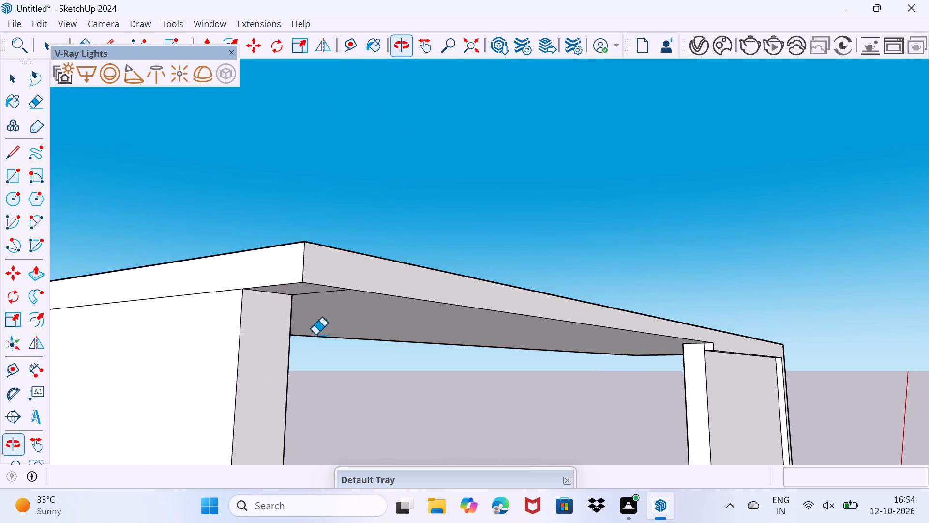
middle_drag(315, 335, 315, 304)
drag(314, 196, 319, 201)
Push/Pull the small end face of the slab's front lip about 16' 4 5/16" across the opening to the slab's outer end.
scroll(319, 202, down, 2)
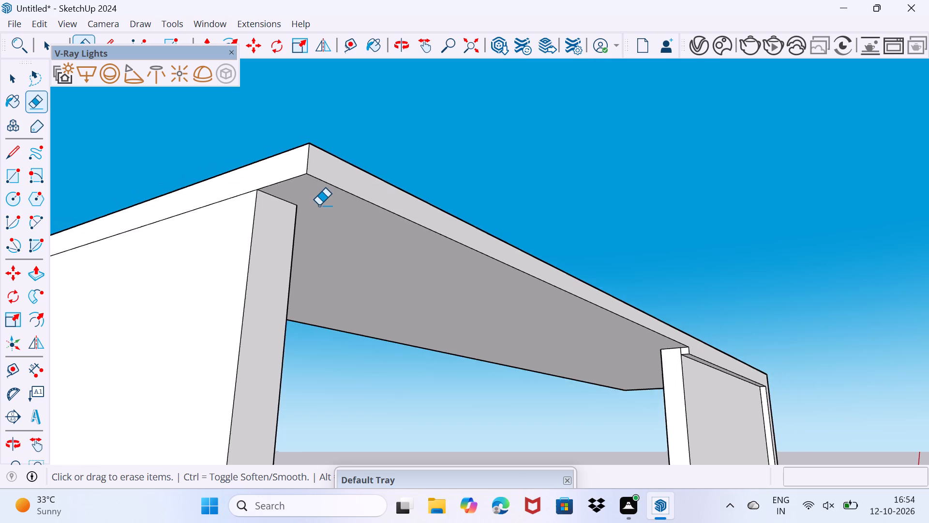
scroll(319, 205, down, 5)
middle_drag(382, 231, 286, 247)
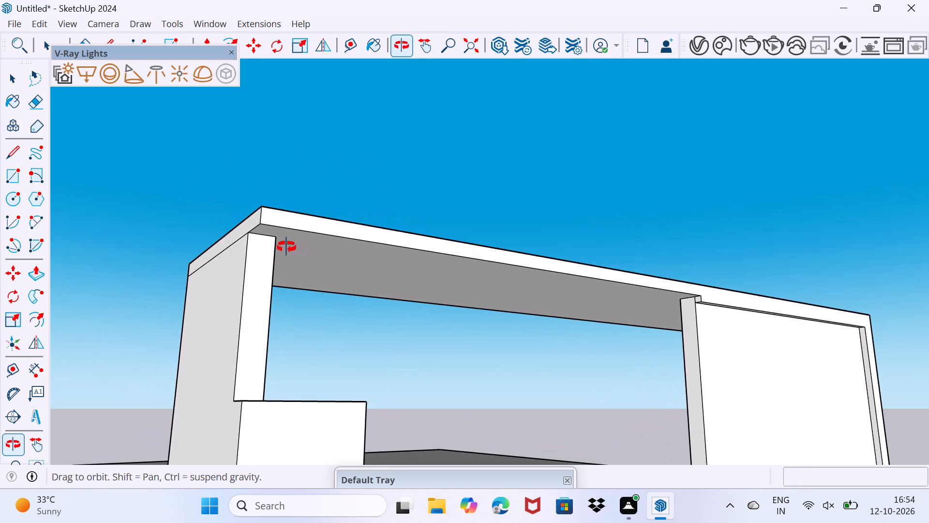
middle_drag(286, 247, 283, 247)
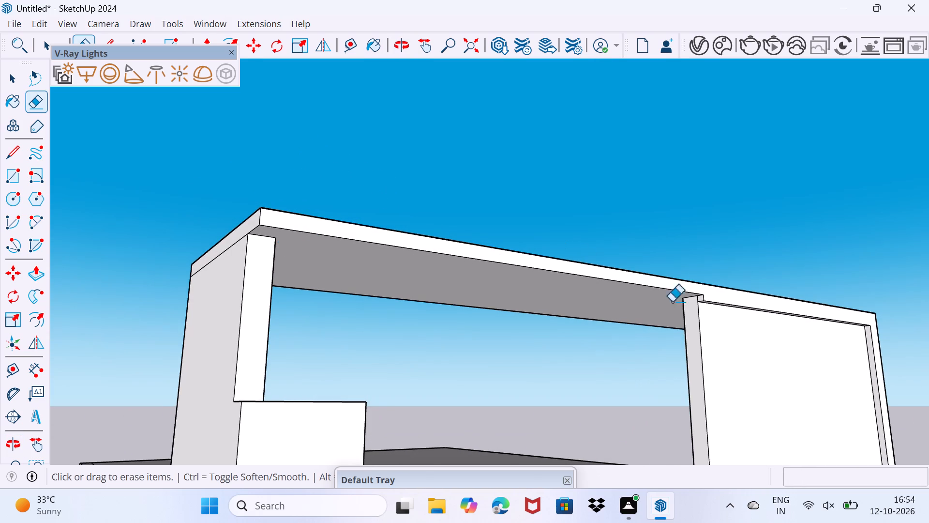
scroll(718, 305, up, 2)
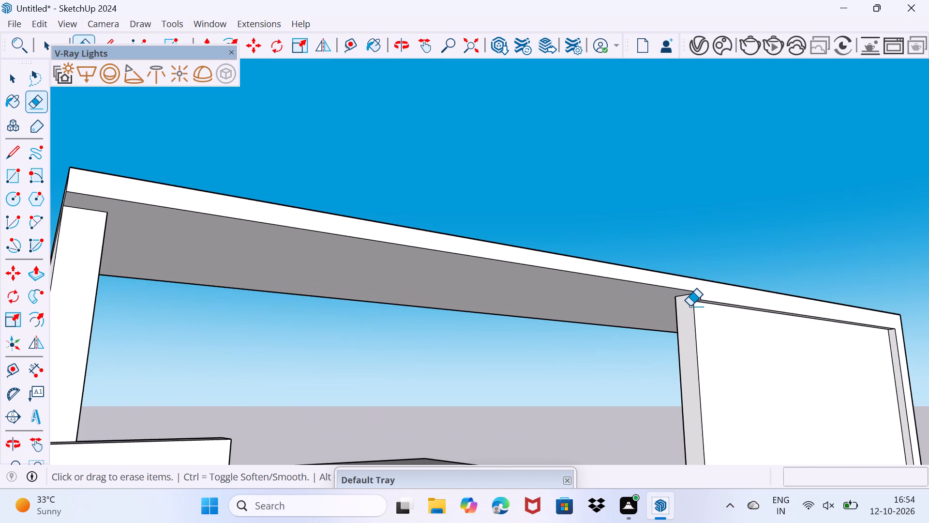
key(space)
scroll(690, 300, up, 2)
click(696, 295)
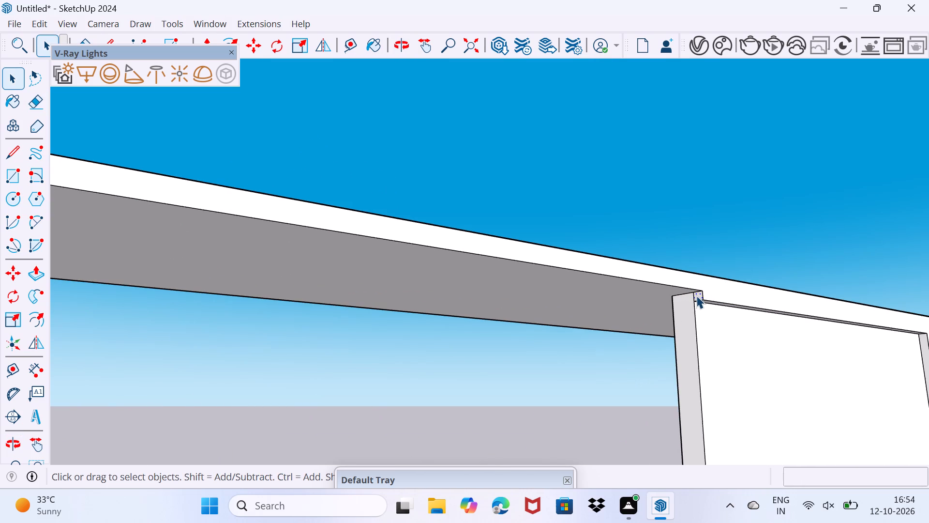
key(p)
click(697, 295)
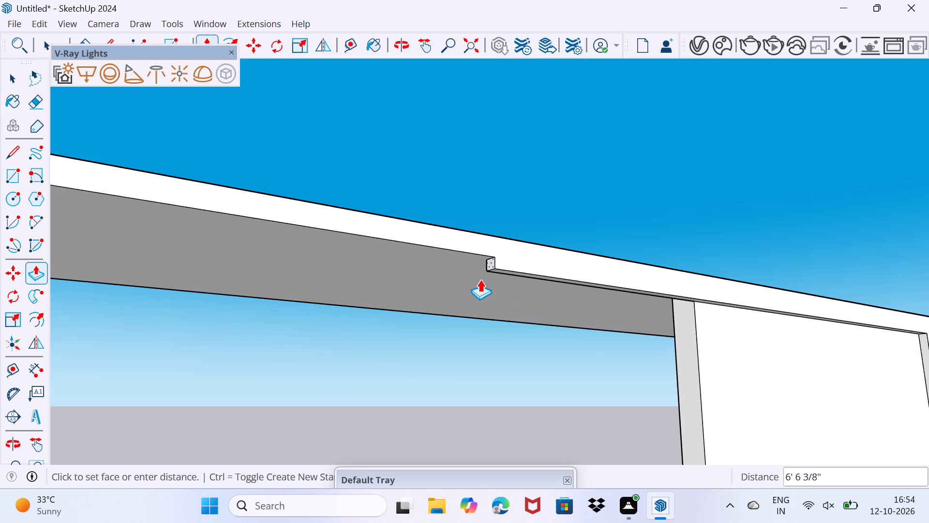
scroll(480, 279, down, 7)
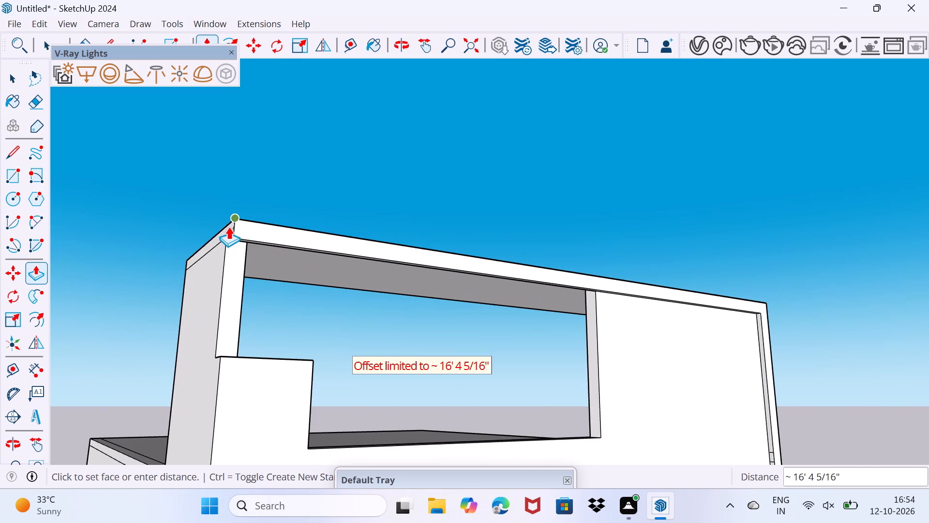
click(228, 227)
key(space)
drag(249, 237, 285, 214)
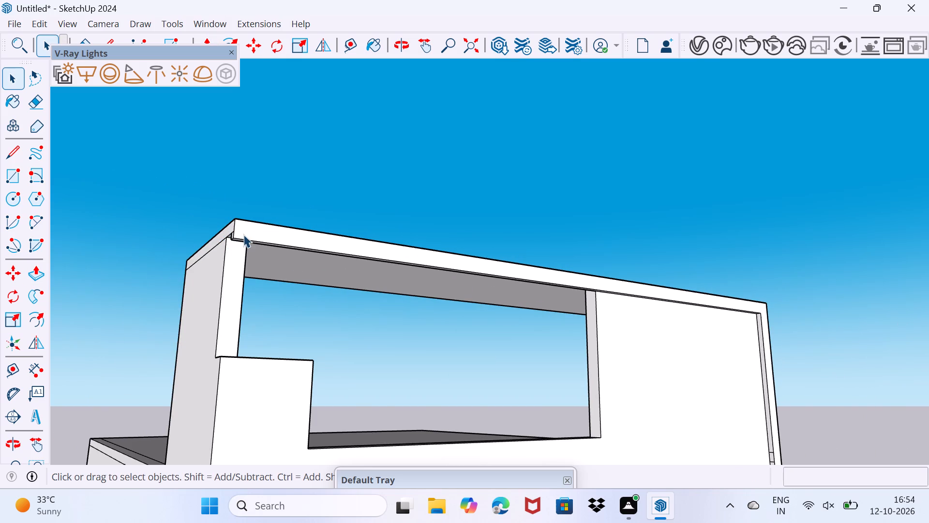
Examine the extended lip from several angles where it meets the slab's outer corner and the side wall.
scroll(243, 234, up, 2)
middle_drag(243, 233, 558, 303)
scroll(585, 294, up, 3)
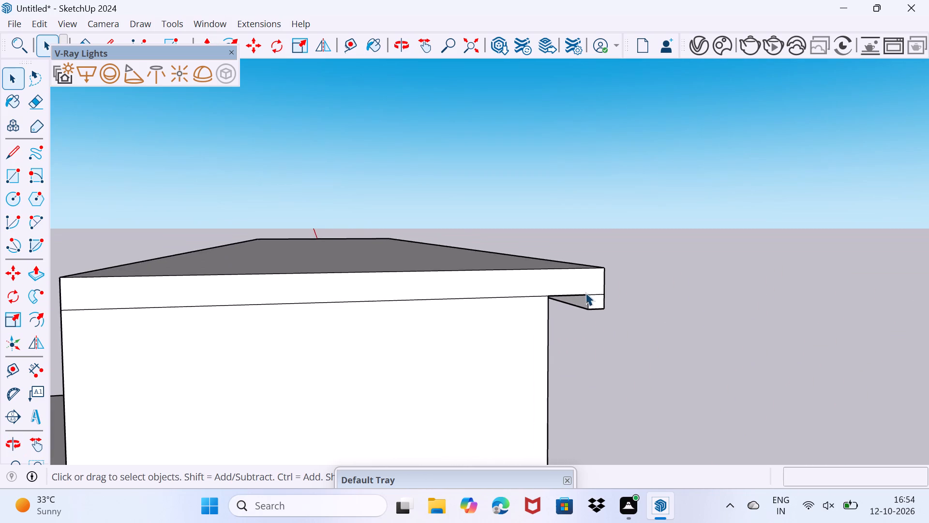
scroll(585, 292, up, 2)
middle_drag(578, 292, 479, 255)
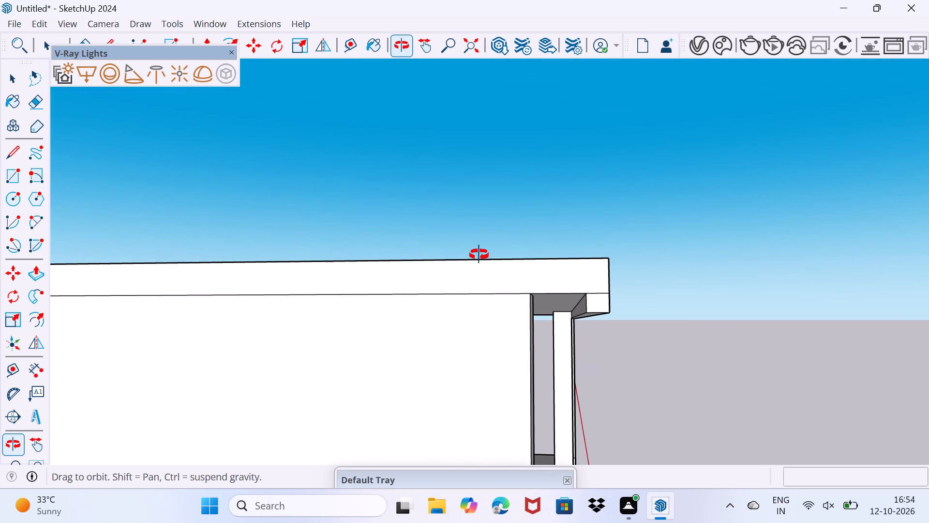
middle_drag(479, 255, 486, 259)
scroll(564, 313, up, 2)
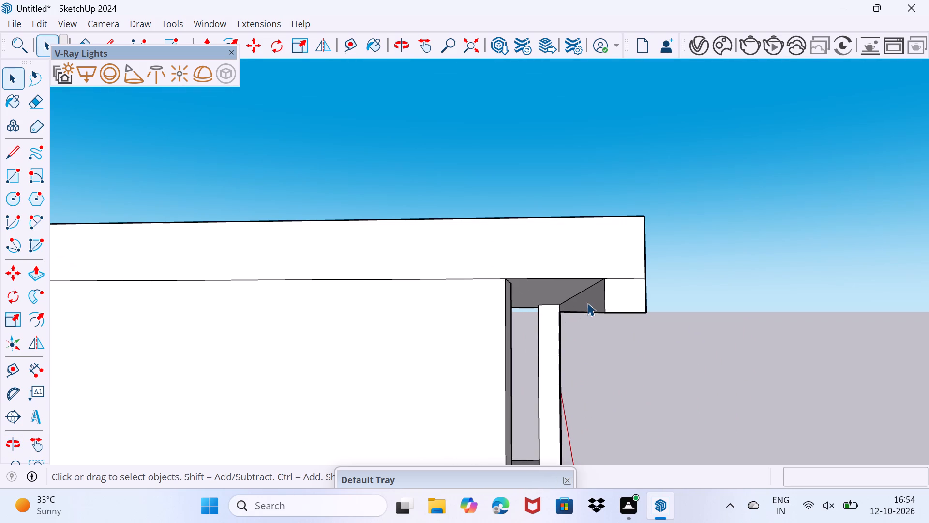
middle_drag(599, 301, 314, 294)
scroll(314, 294, down, 4)
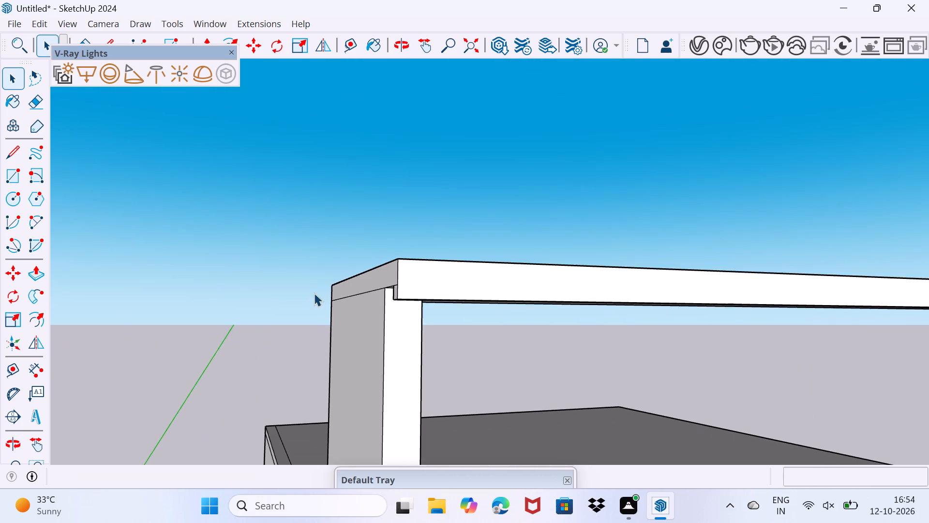
scroll(314, 293, down, 3)
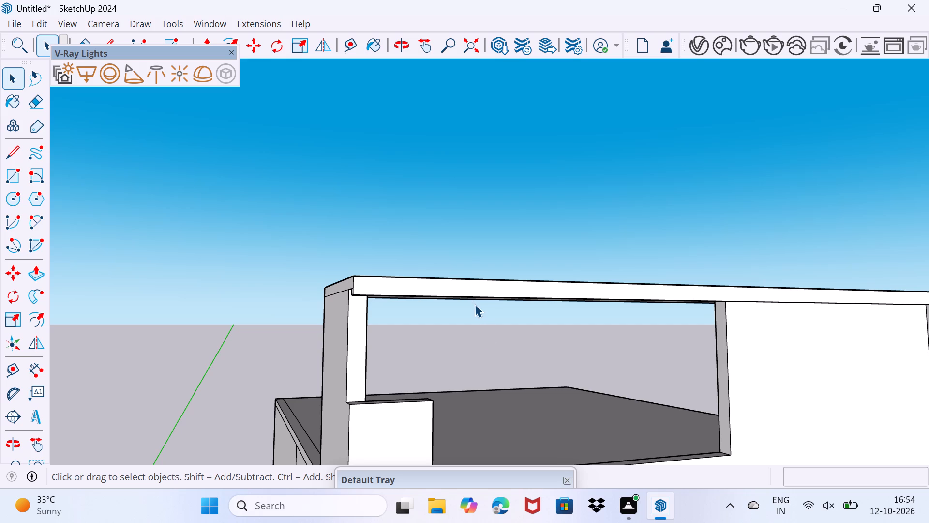
scroll(496, 383, down, 3)
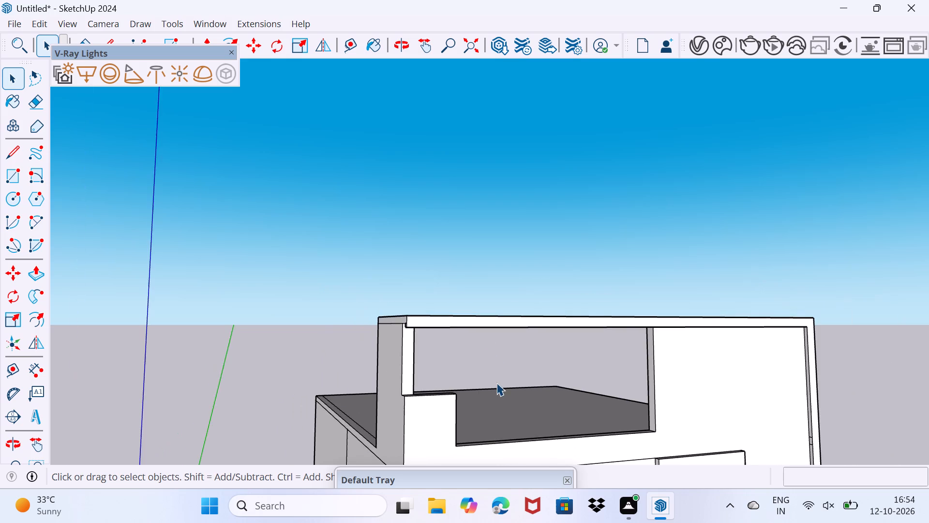
middle_drag(496, 383, 415, 371)
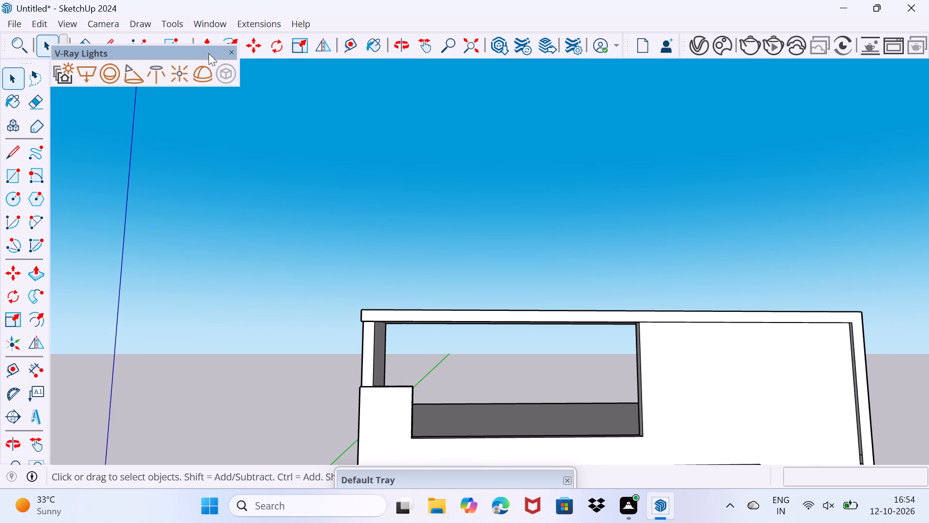
Move the floating V-Ray Lights palette down into the drawing area so it no longer covers the main tools.
drag(207, 51, 281, 81)
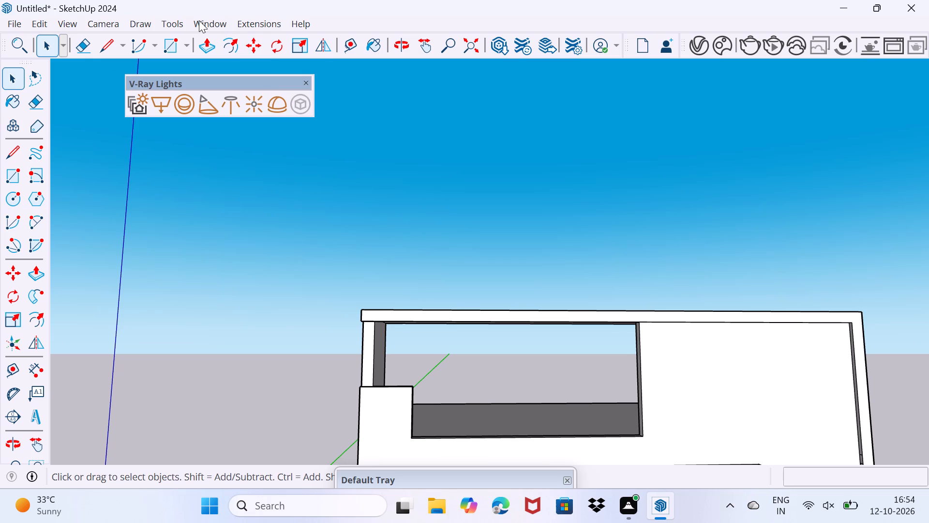
Open the 3D Warehouse and search it for "glass railing".
click(199, 20)
click(233, 134)
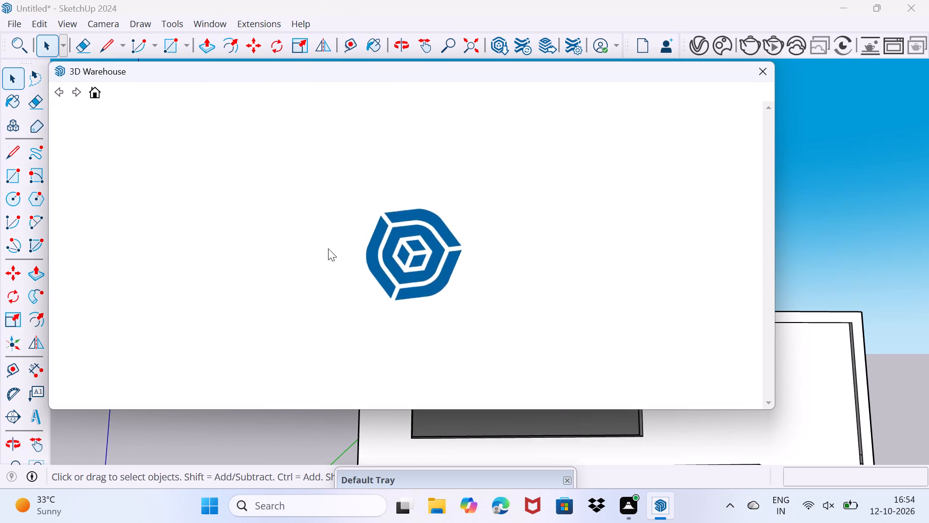
click(401, 120)
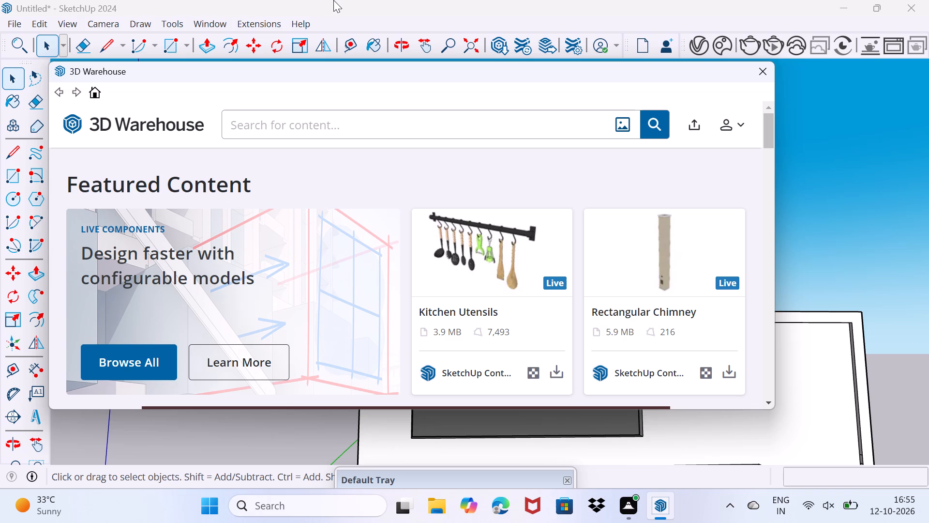
key(g)
text(lass raili)
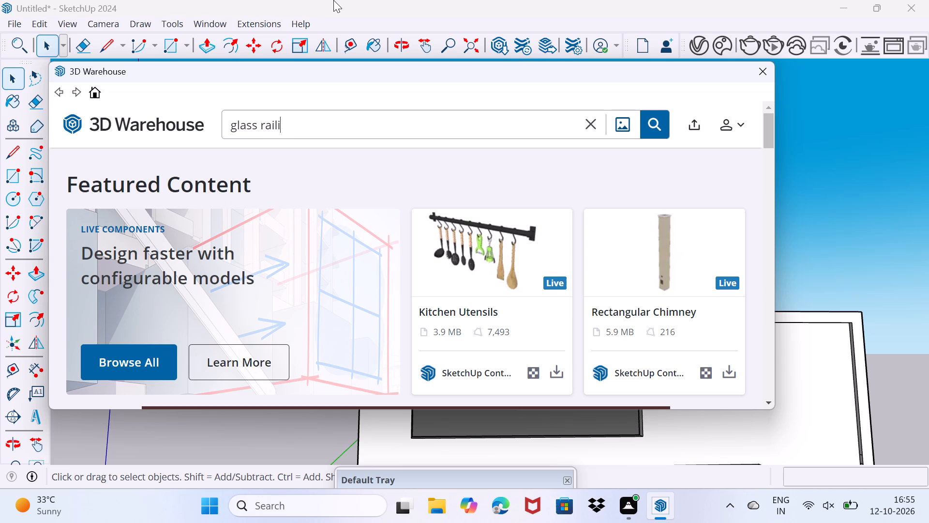
text(ng)
key(Return)
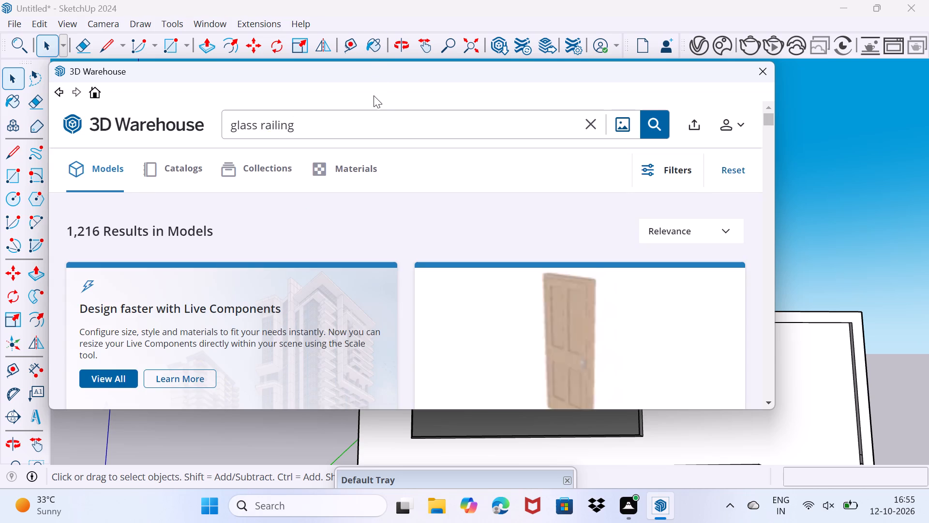
Look through the glass railing model results for a design that suits the upper balcony opening.
scroll(400, 260, down, 9)
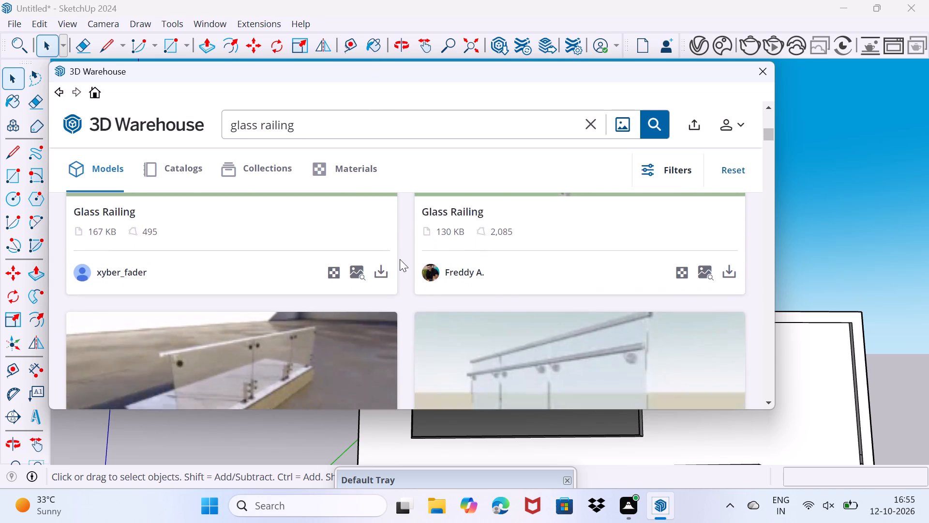
scroll(400, 259, down, 9)
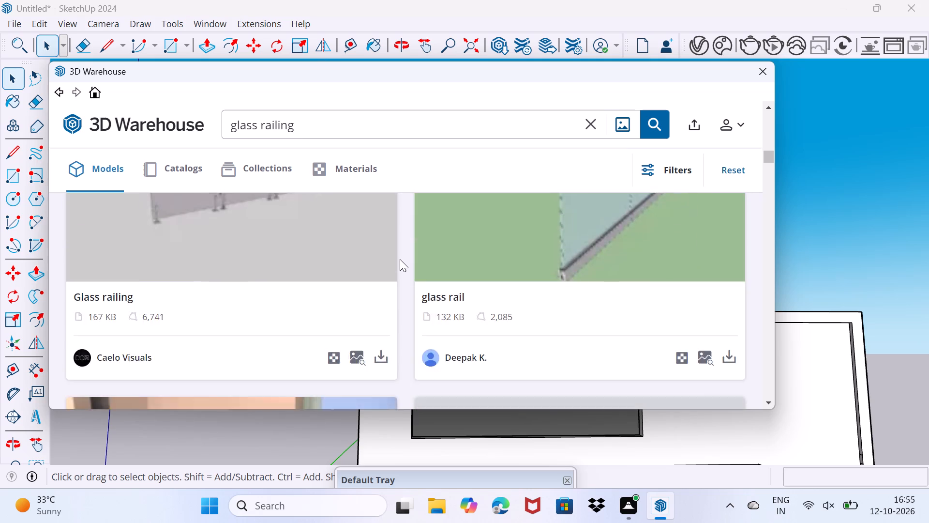
scroll(400, 259, down, 17)
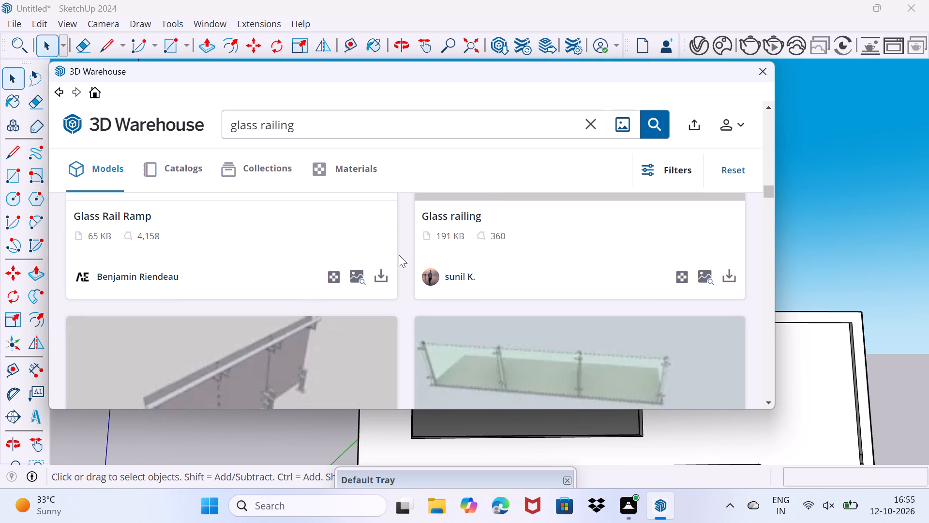
scroll(402, 250, down, 9)
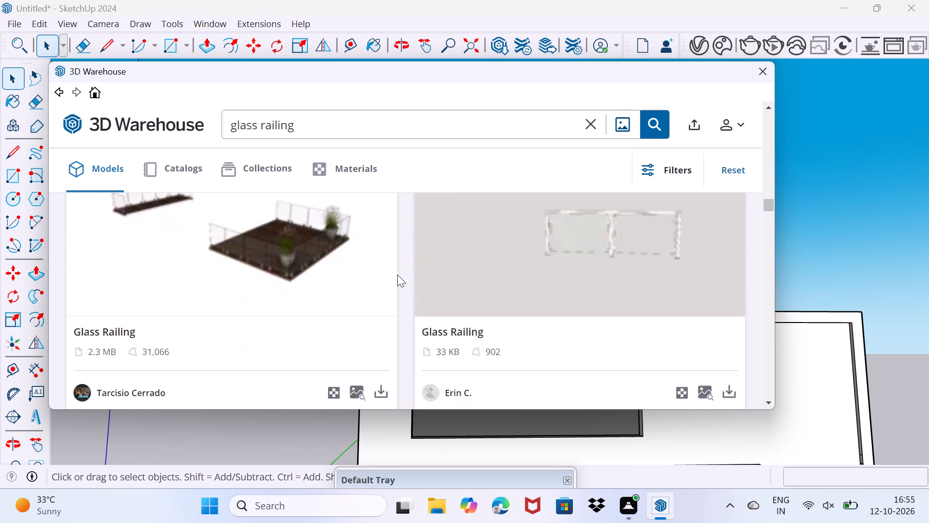
scroll(397, 275, down, 14)
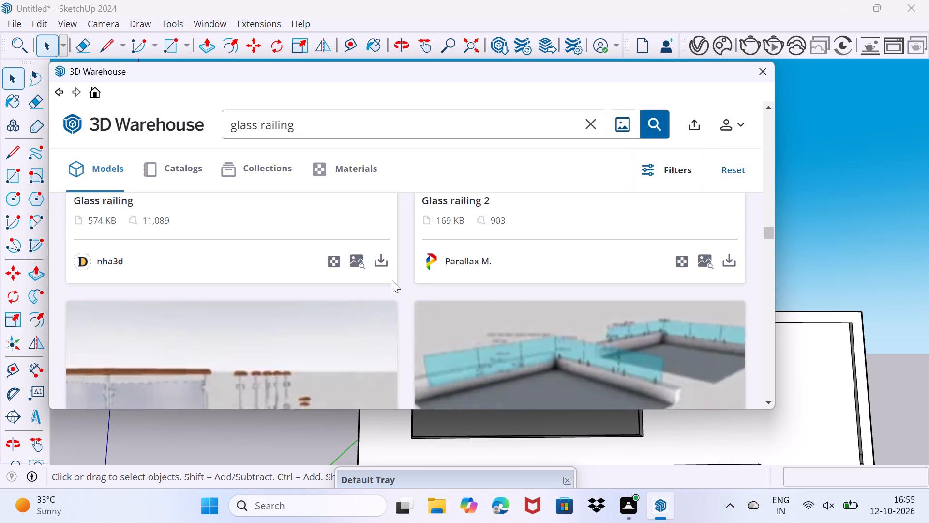
scroll(392, 280, down, 14)
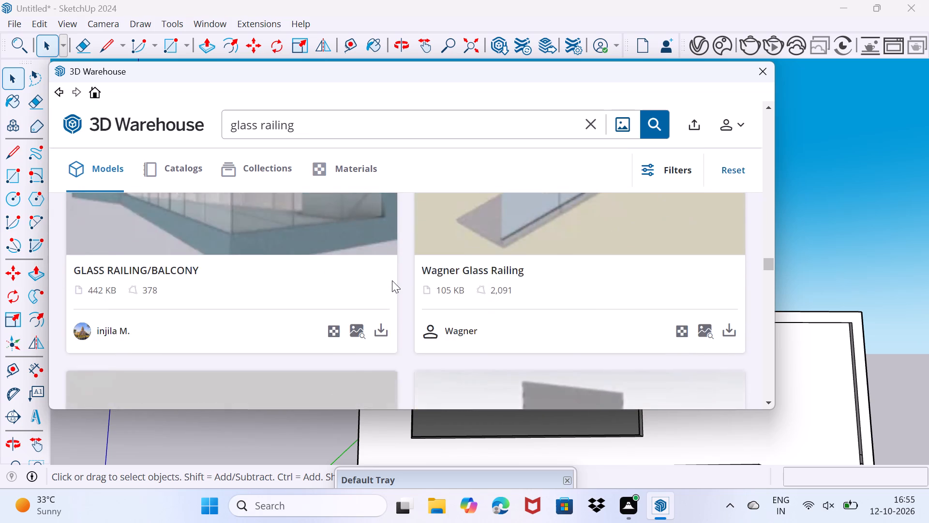
scroll(392, 280, down, 1)
Switch the glass railing search to collections and look through the listed collections for suitable railing designs.
click(268, 169)
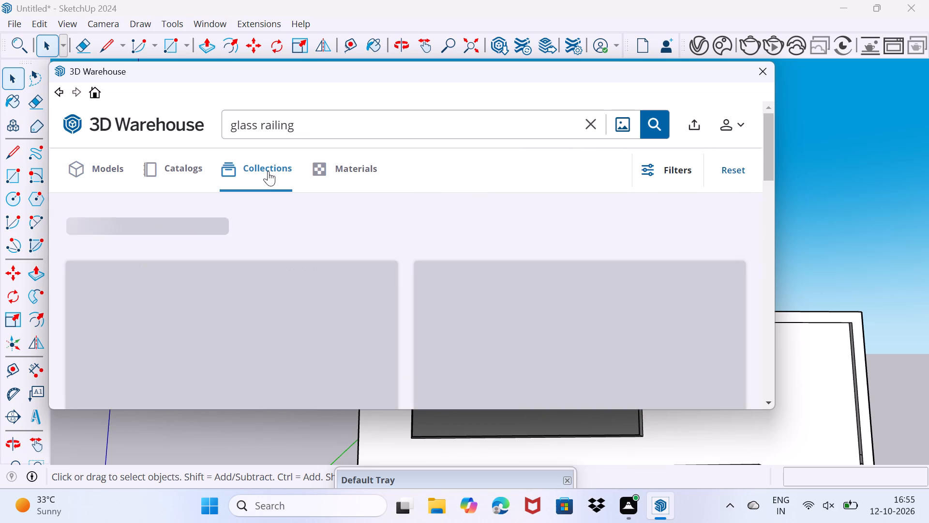
scroll(282, 246, down, 1)
scroll(282, 246, up, 2)
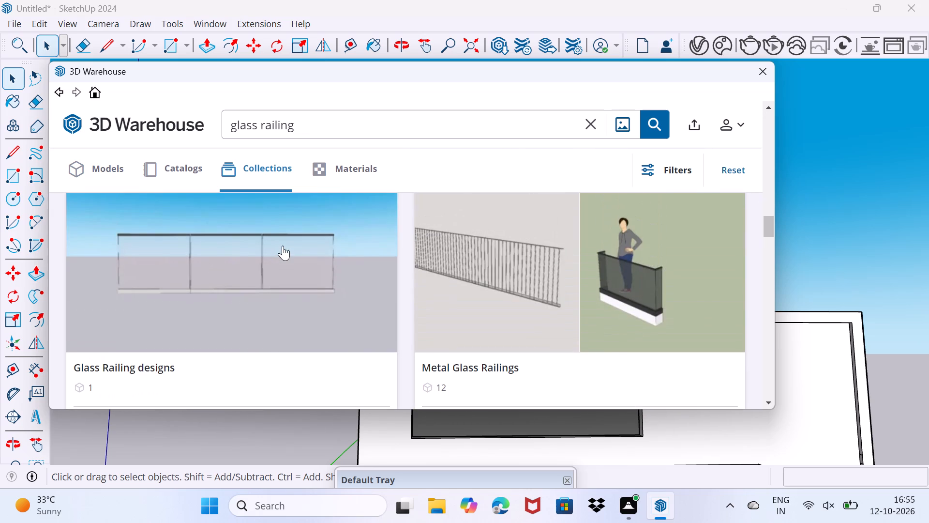
click(499, 252)
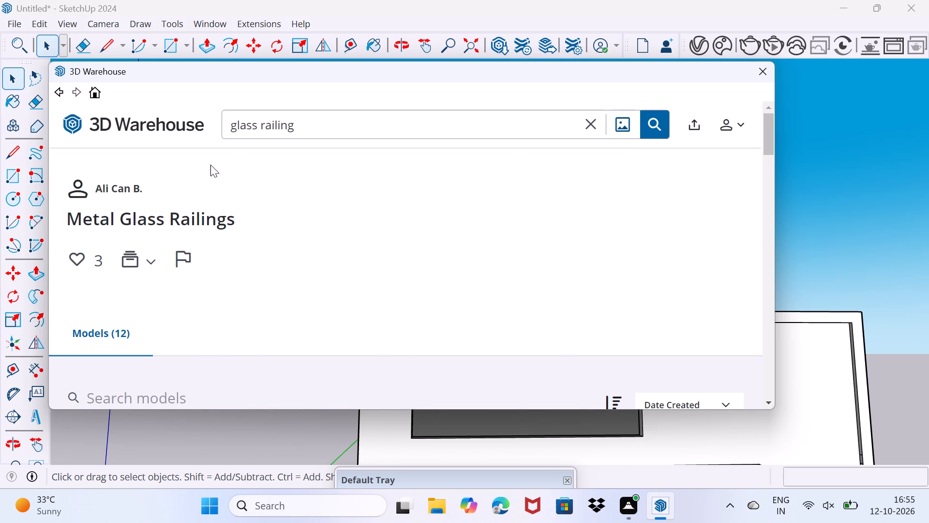
click(59, 93)
scroll(388, 280, down, 17)
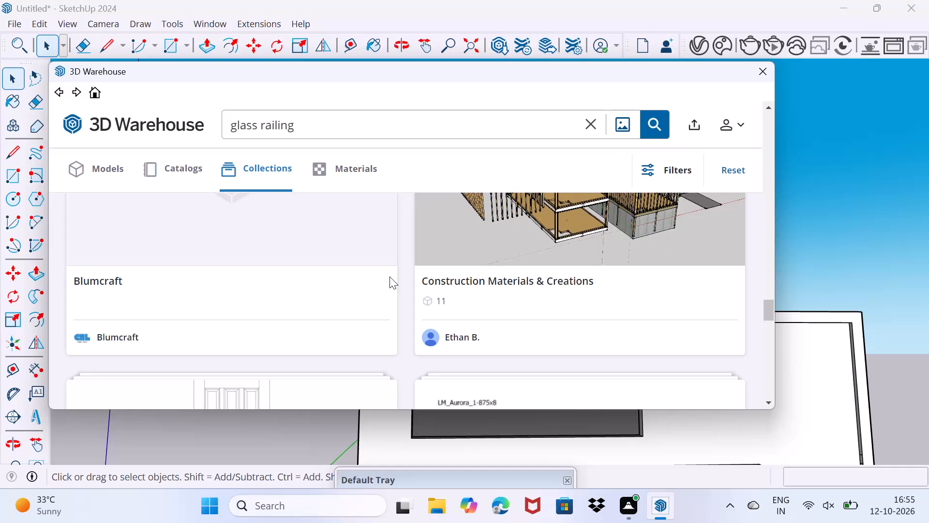
scroll(390, 277, down, 19)
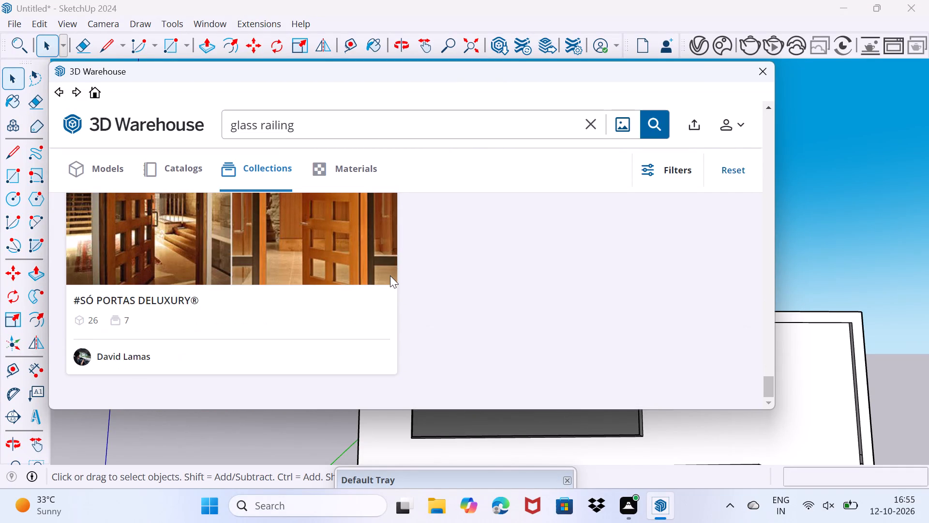
scroll(390, 276, down, 4)
scroll(390, 276, up, 16)
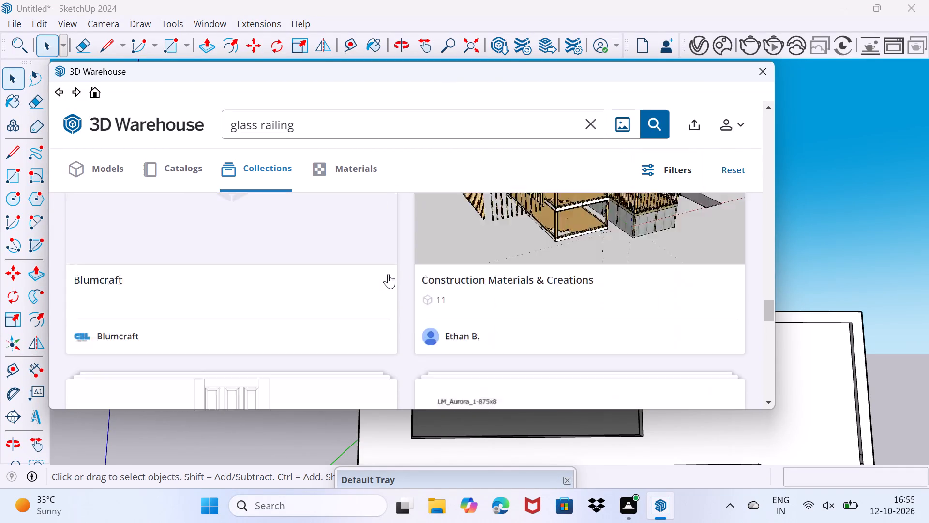
scroll(388, 274, up, 20)
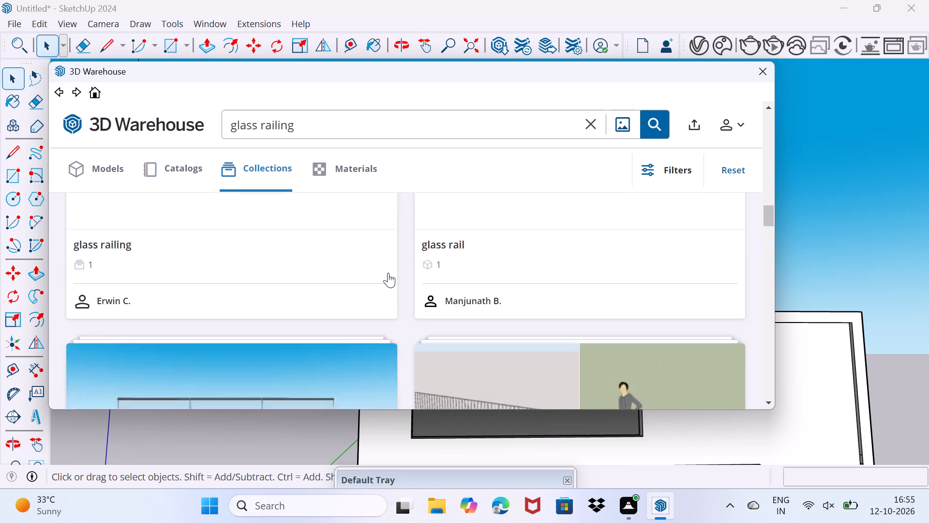
Open the Metal Glass Railings collection and examine its models for a usable railing.
scroll(407, 271, down, 4)
click(456, 264)
scroll(307, 261, down, 3)
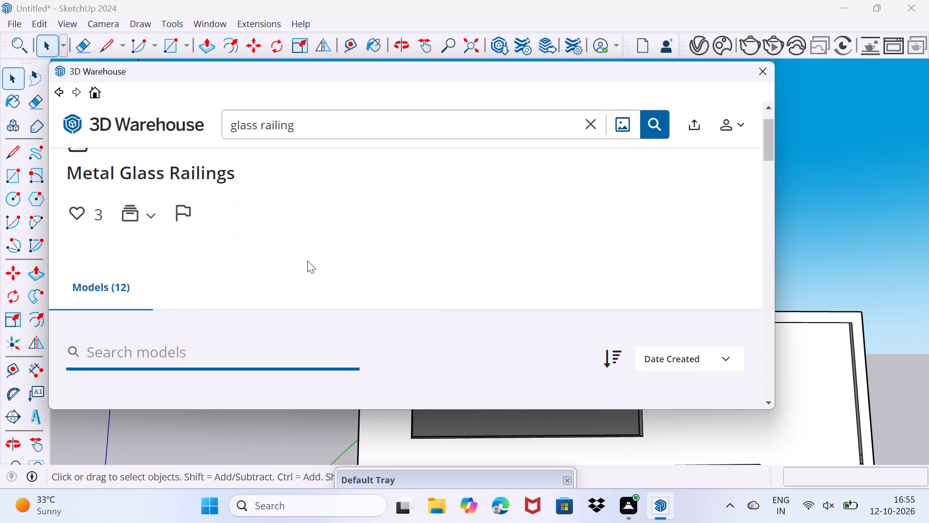
scroll(307, 261, down, 3)
scroll(383, 263, down, 2)
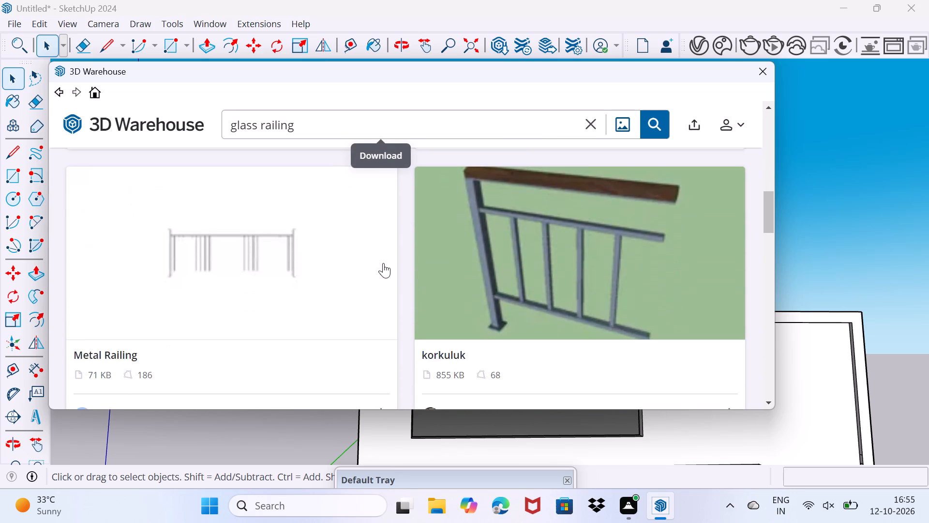
scroll(383, 263, down, 1)
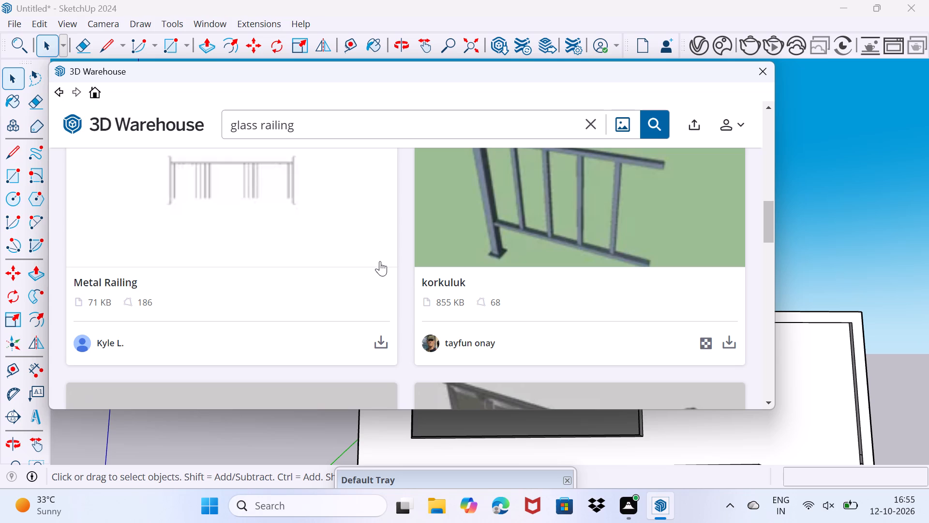
scroll(388, 269, down, 6)
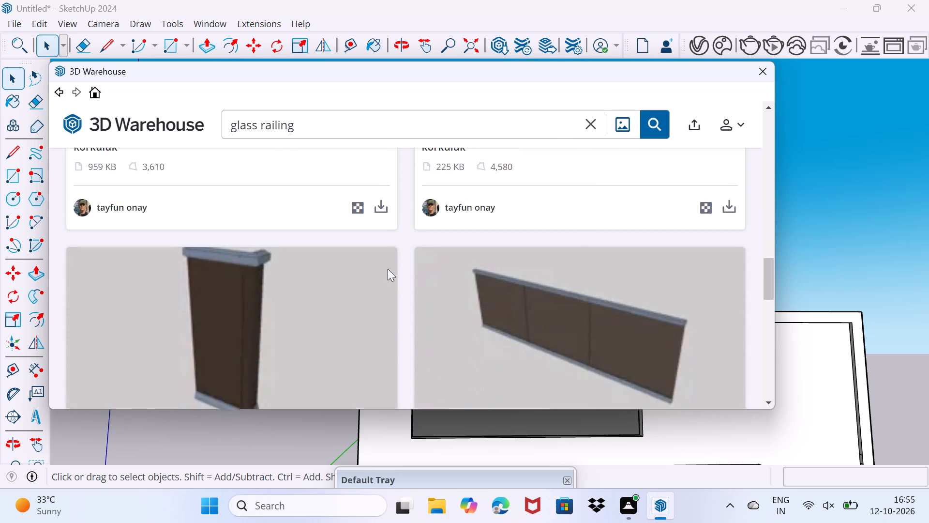
scroll(388, 269, down, 8)
scroll(388, 265, up, 3)
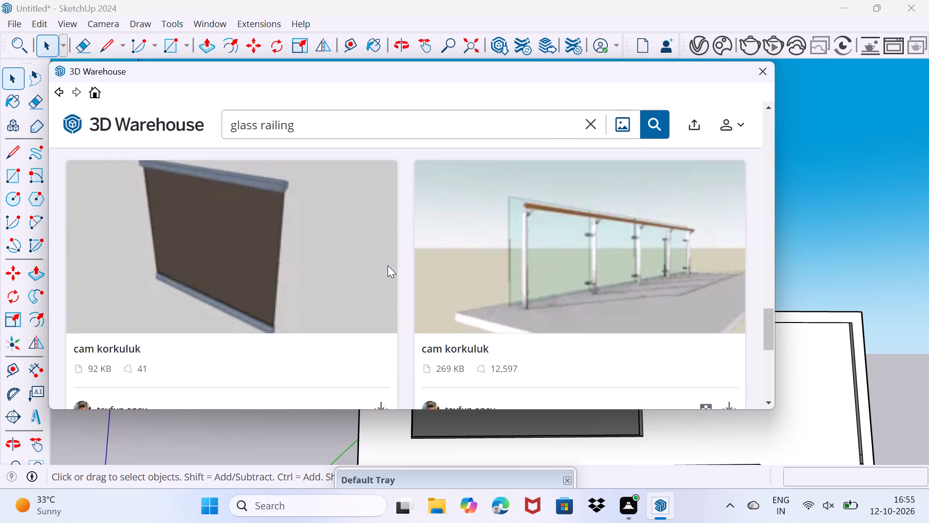
scroll(388, 265, down, 13)
scroll(388, 263, up, 4)
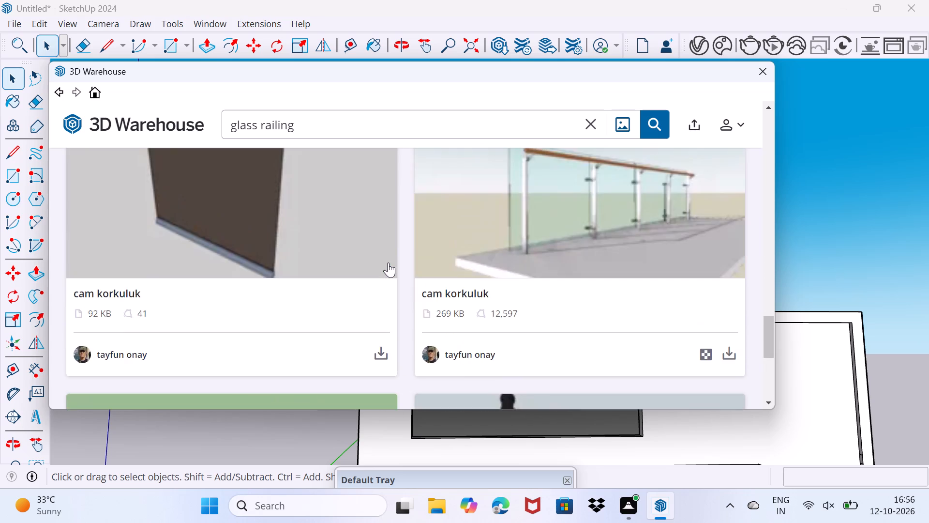
scroll(388, 262, up, 18)
scroll(388, 262, down, 4)
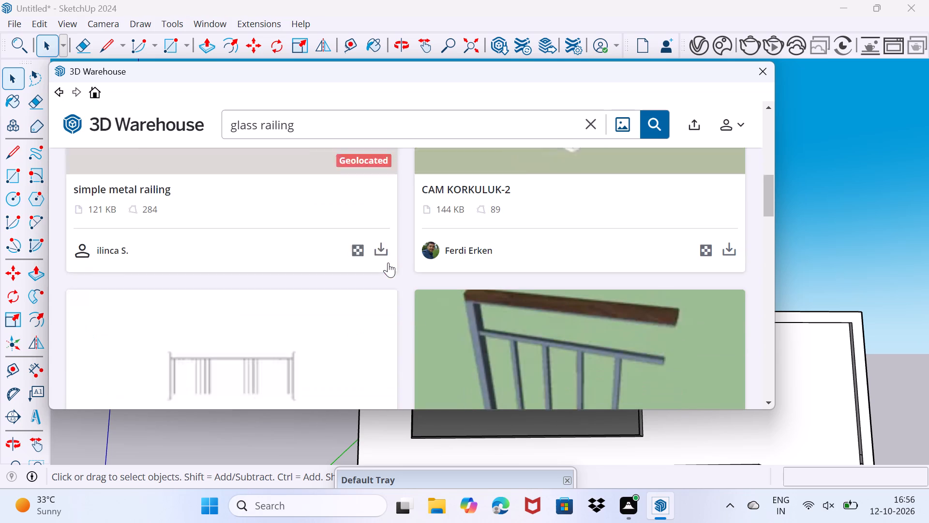
Load the "simple metal railing" model directly into the house model and select it.
click(387, 217)
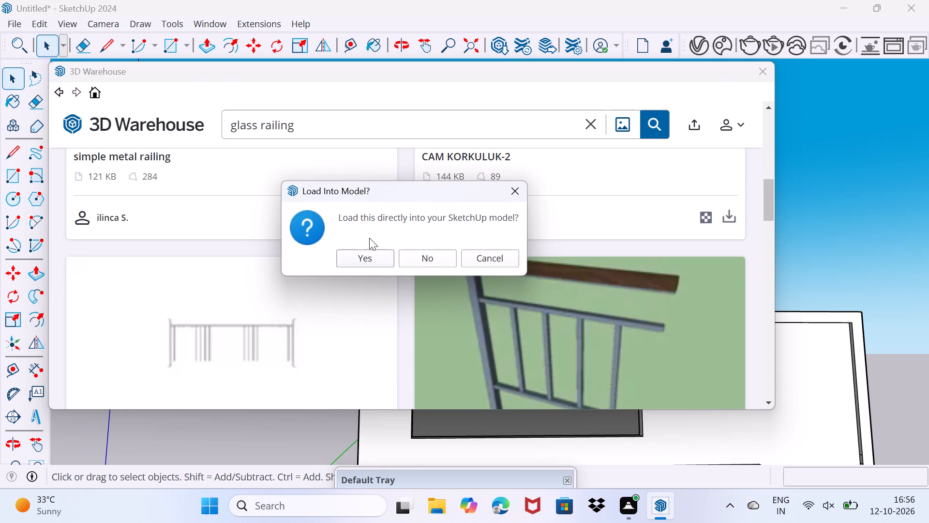
click(360, 257)
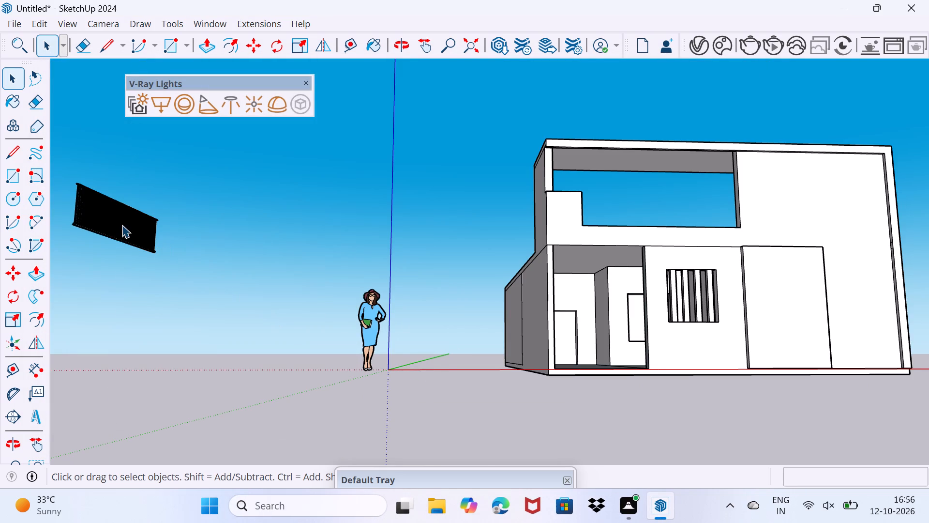
scroll(122, 224, up, 1)
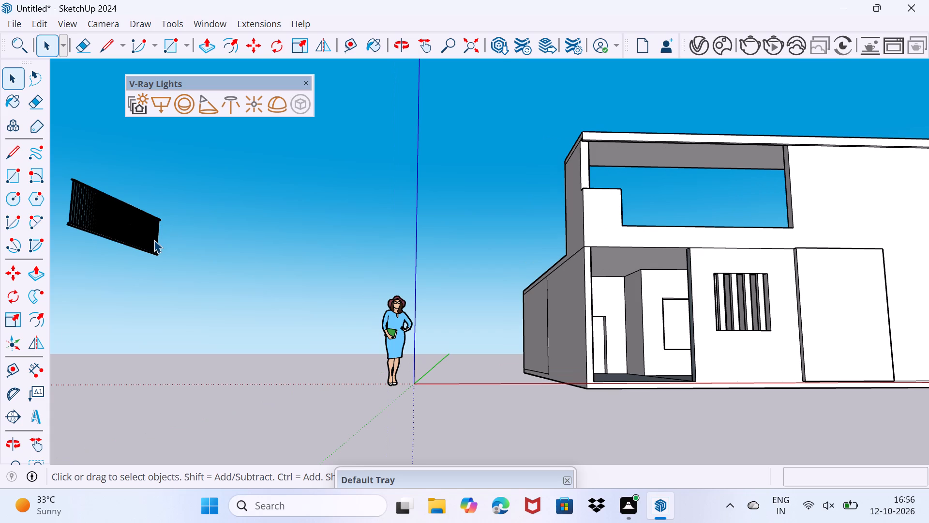
middle_drag(147, 238, 114, 301)
scroll(132, 277, down, 3)
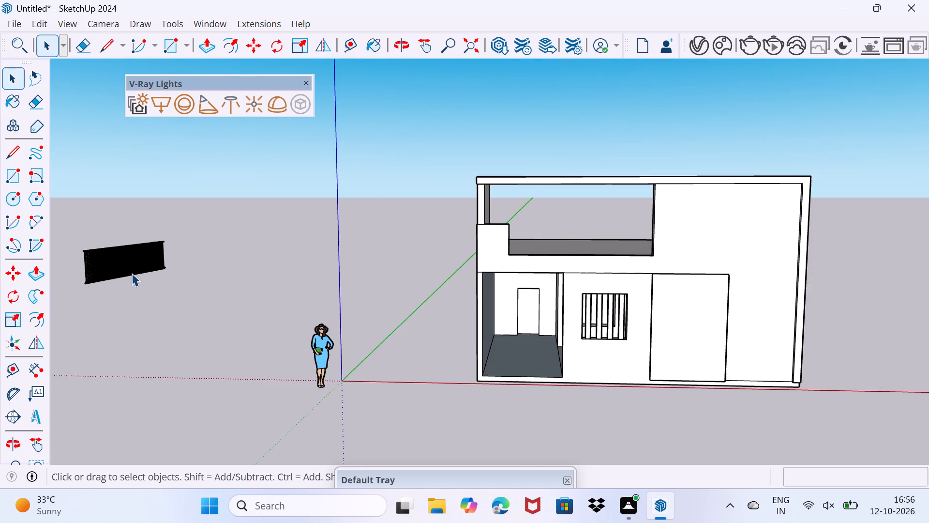
scroll(133, 267, up, 3)
click(142, 259)
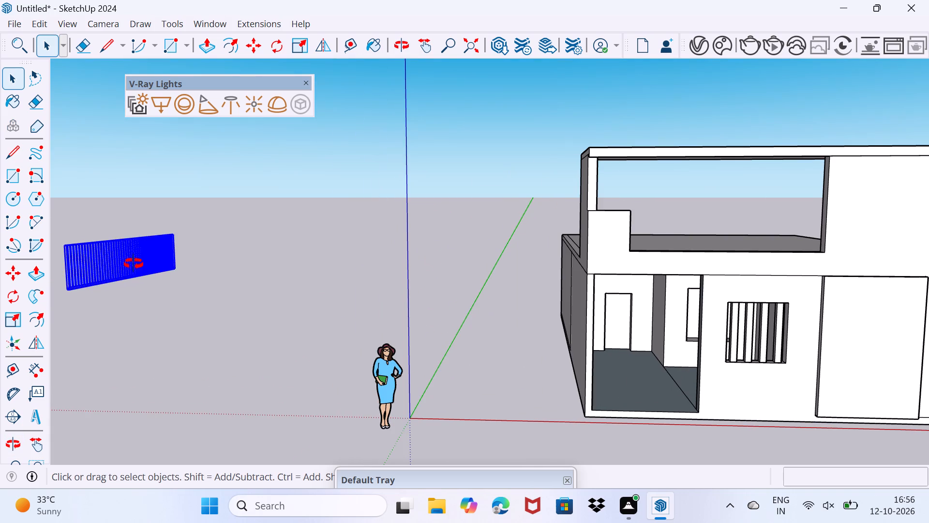
middle_drag(134, 264, 240, 281)
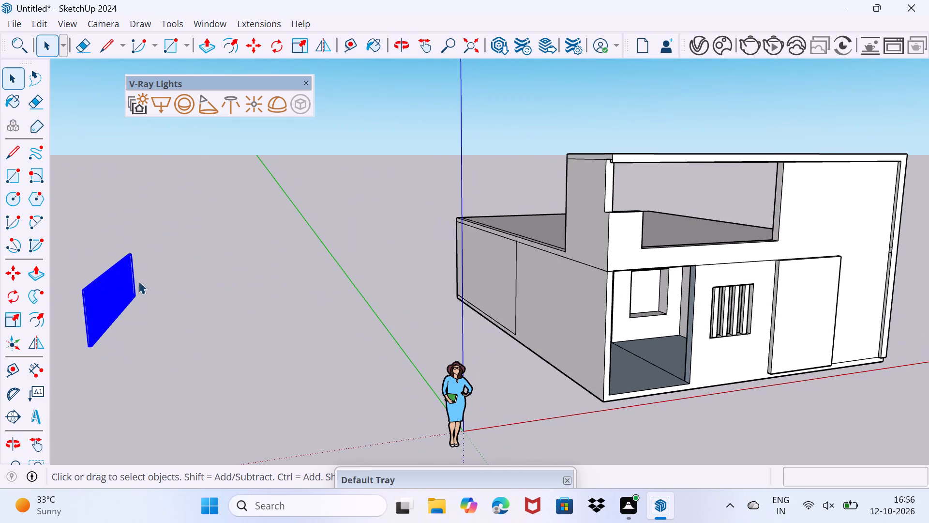
scroll(105, 308, down, 1)
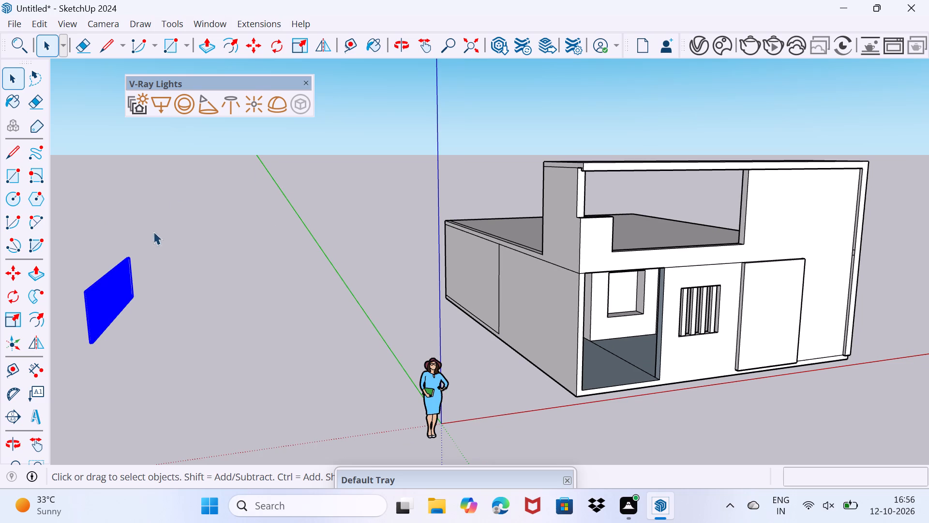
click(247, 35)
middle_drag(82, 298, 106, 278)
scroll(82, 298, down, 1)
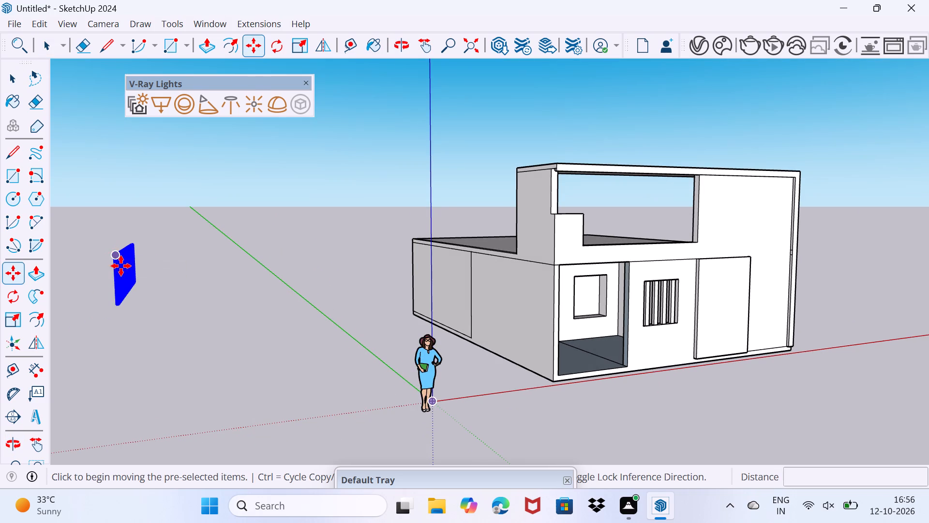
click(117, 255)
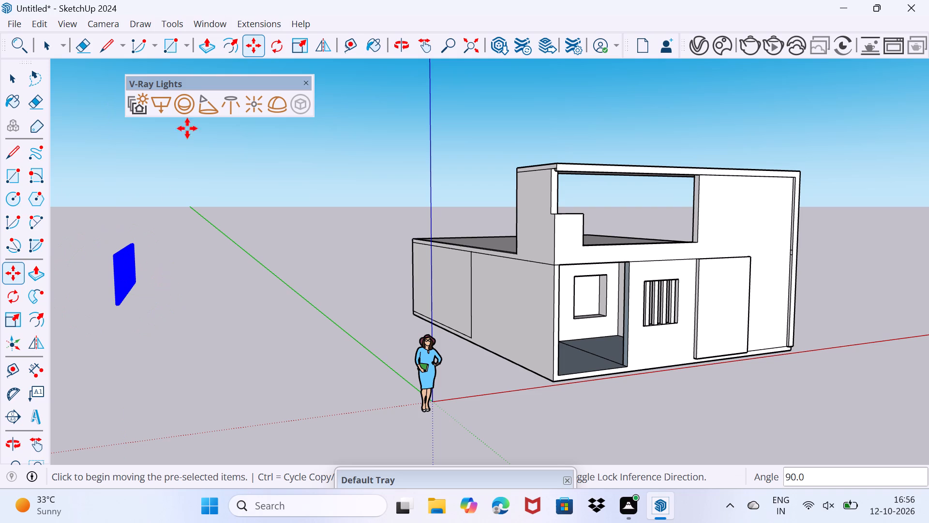
Rotate the metal railing 90 degrees about the vertical axis so it runs parallel to the house front.
click(278, 50)
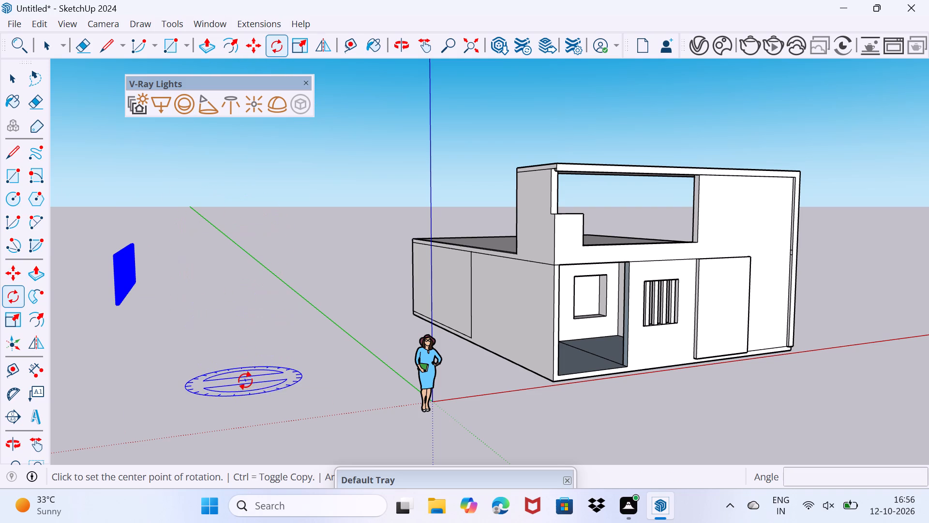
drag(245, 381, 247, 375)
click(226, 309)
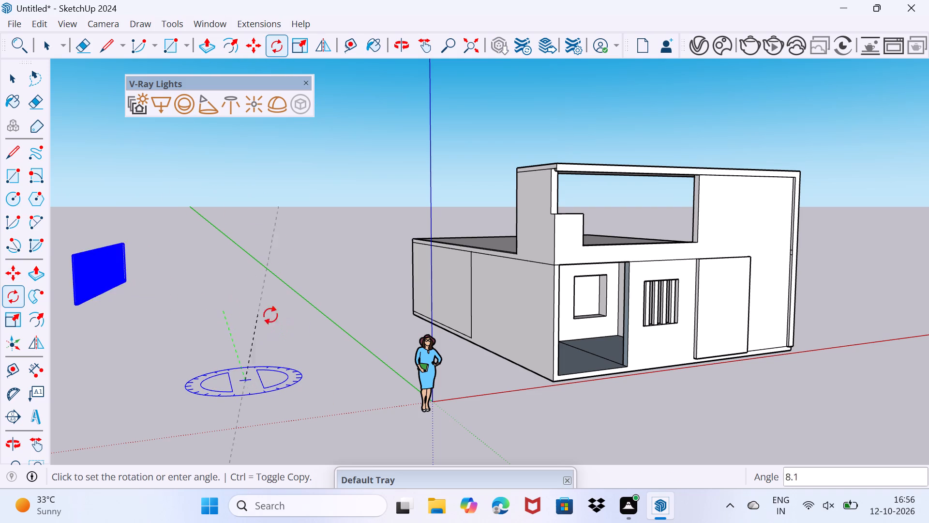
click(321, 379)
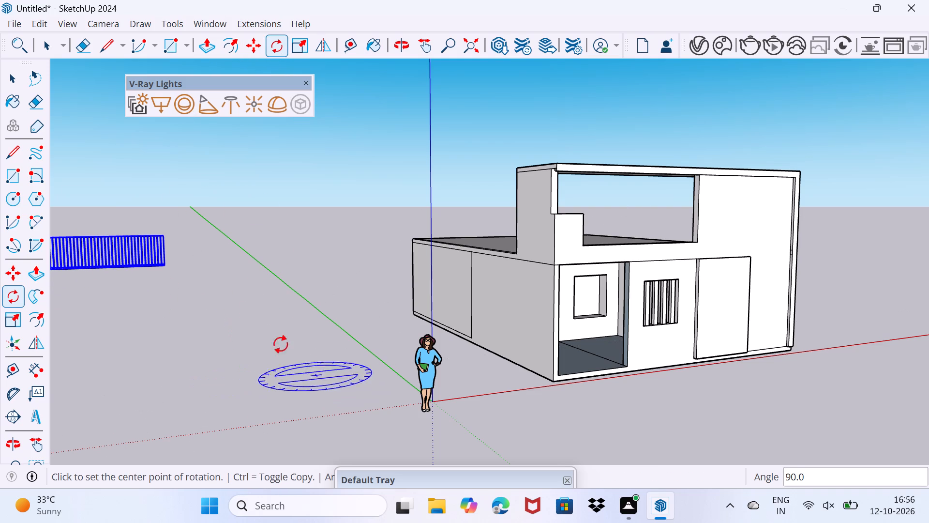
Move the railing by its bottom end corner into the upper front opening, at the lower corner beside the solid wall.
scroll(197, 292, up, 1)
middle_drag(197, 292, 136, 311)
scroll(197, 292, down, 1)
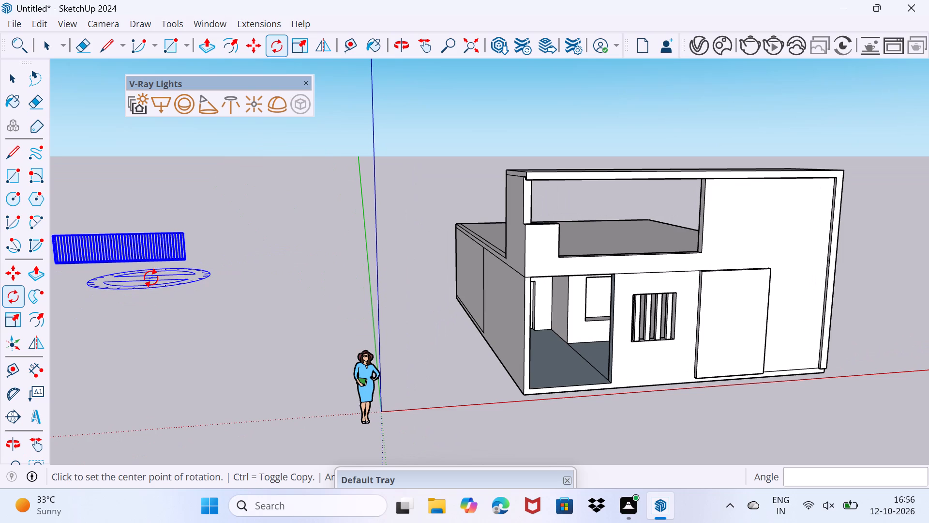
key(space)
text(m)
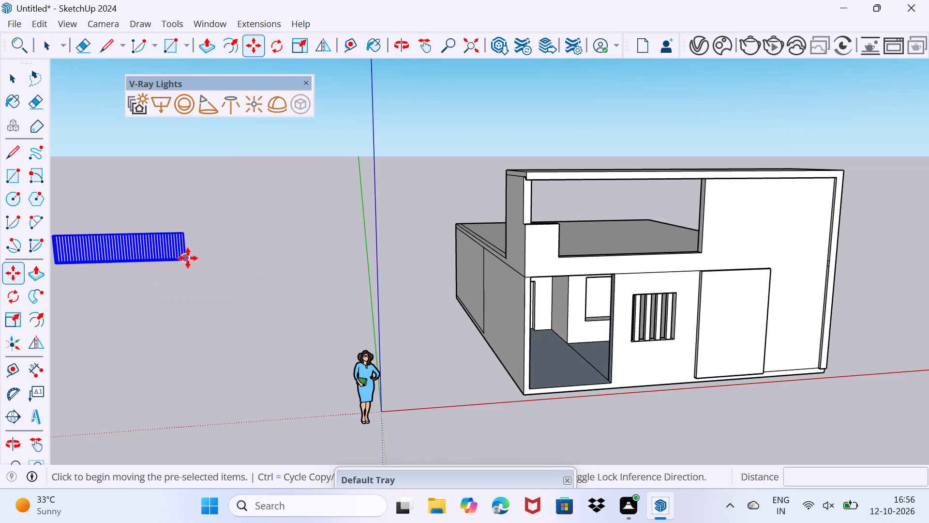
click(188, 258)
scroll(647, 277, up, 6)
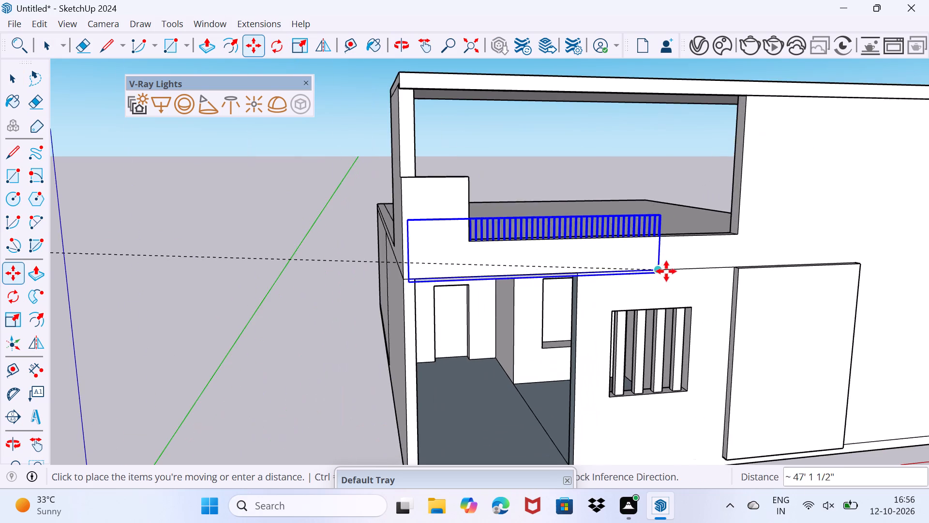
middle_drag(747, 231, 701, 257)
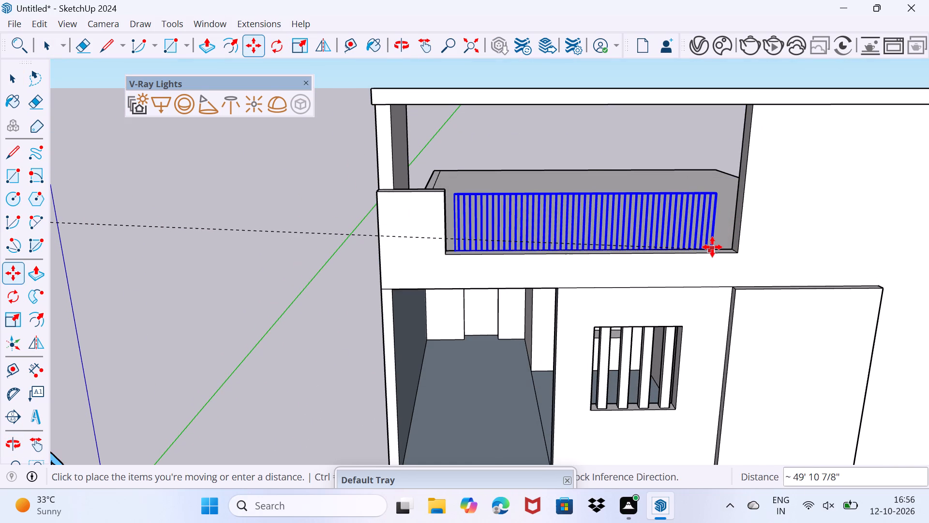
scroll(712, 247, up, 5)
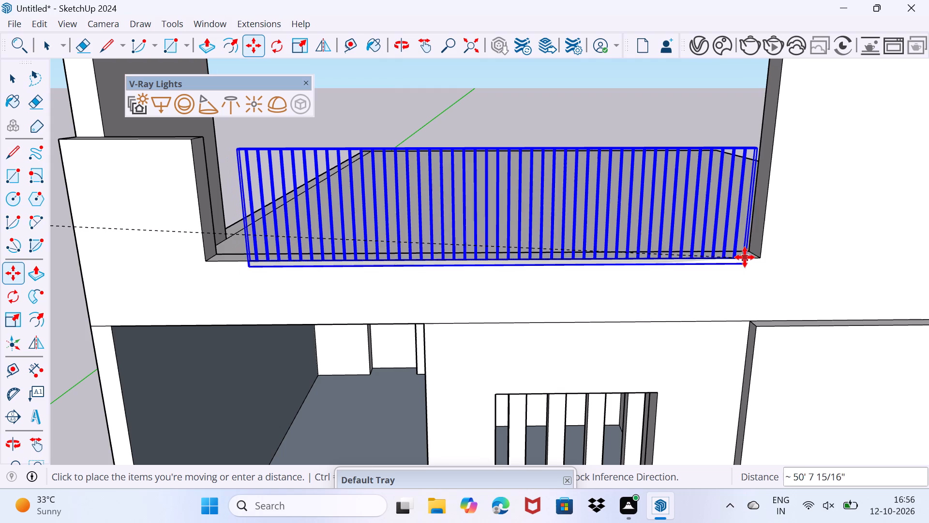
scroll(754, 253, up, 3)
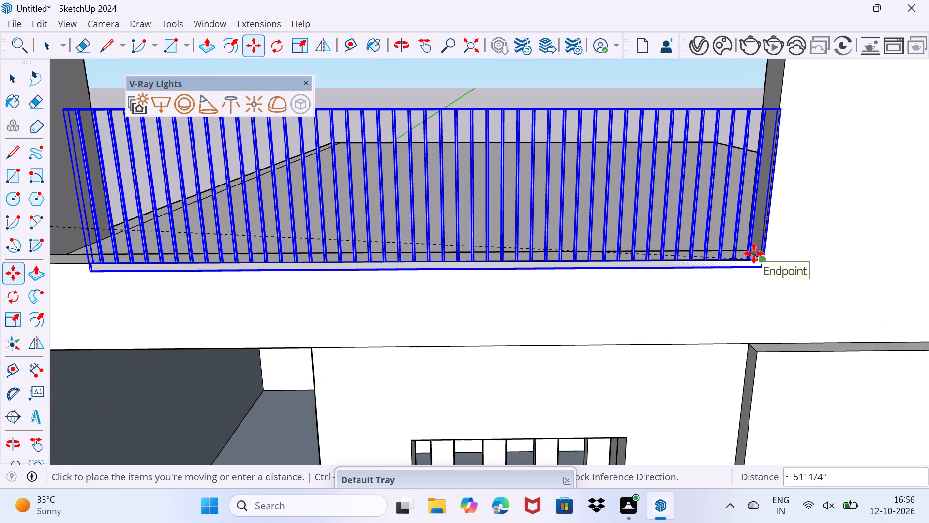
click(754, 253)
Shift the railing about 1 11/16" to align its bottom corner with the opening's lower corner beside the solid wall.
scroll(528, 295, down, 3)
middle_drag(437, 300, 299, 291)
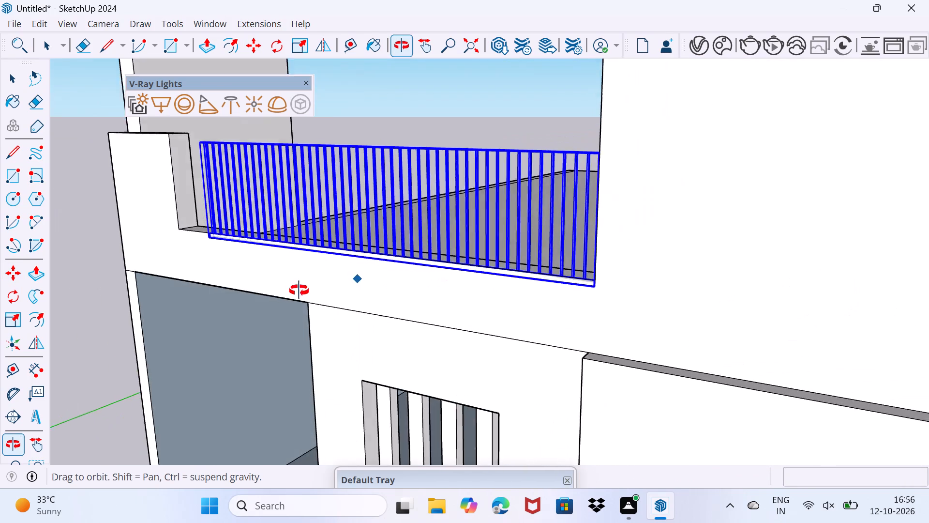
middle_drag(299, 291, 300, 290)
scroll(561, 285, up, 2)
scroll(598, 317, up, 2)
middle_drag(584, 317, 689, 342)
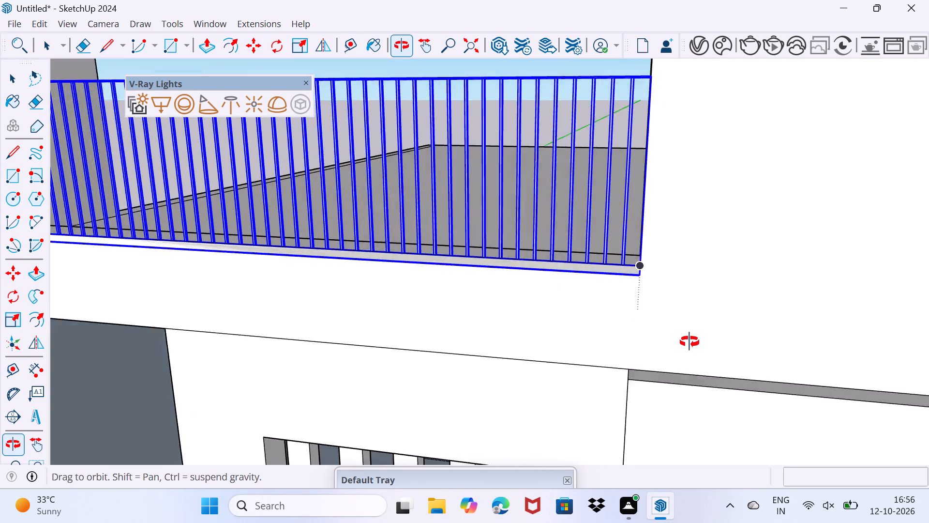
middle_drag(689, 342, 690, 342)
click(656, 283)
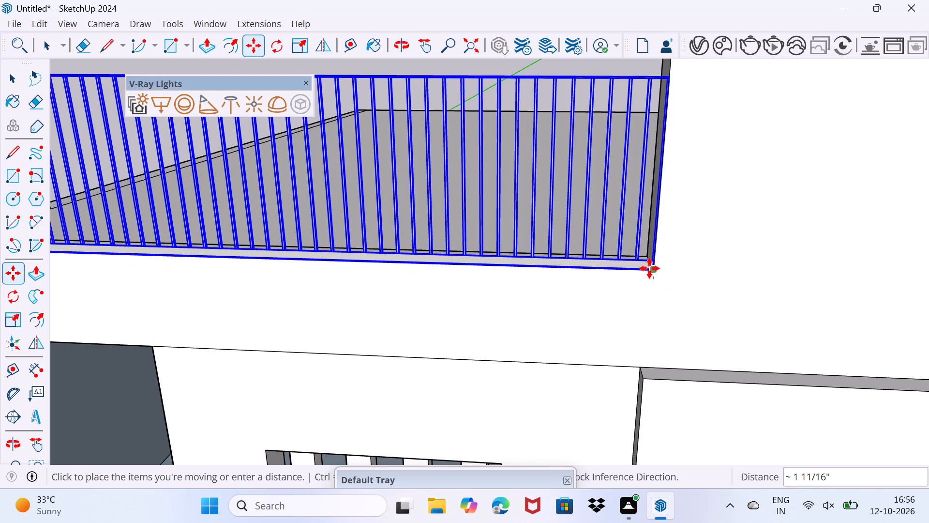
click(649, 267)
Scale the railing lengthwise by about 1.12 so it spans the opening up to the low parapet.
scroll(619, 281, down, 3)
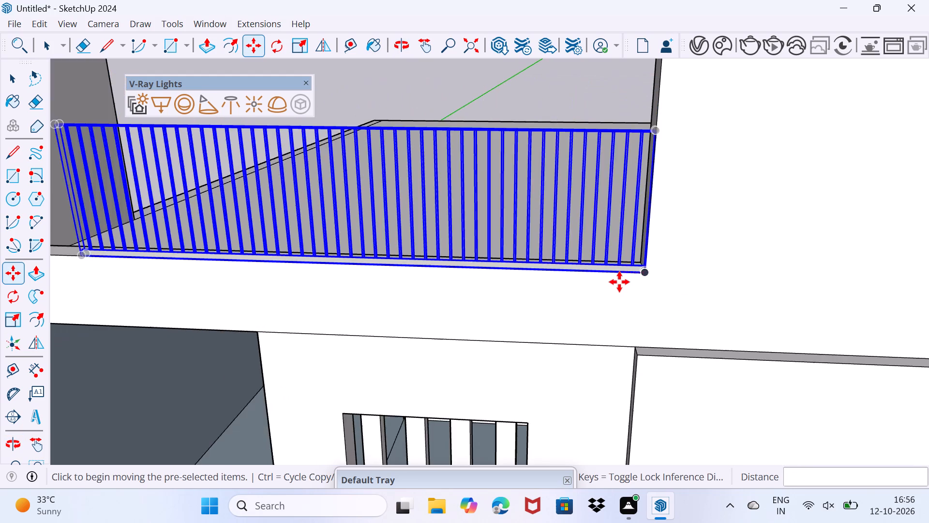
scroll(619, 282, down, 4)
middle_drag(435, 277, 638, 279)
scroll(442, 287, up, 1)
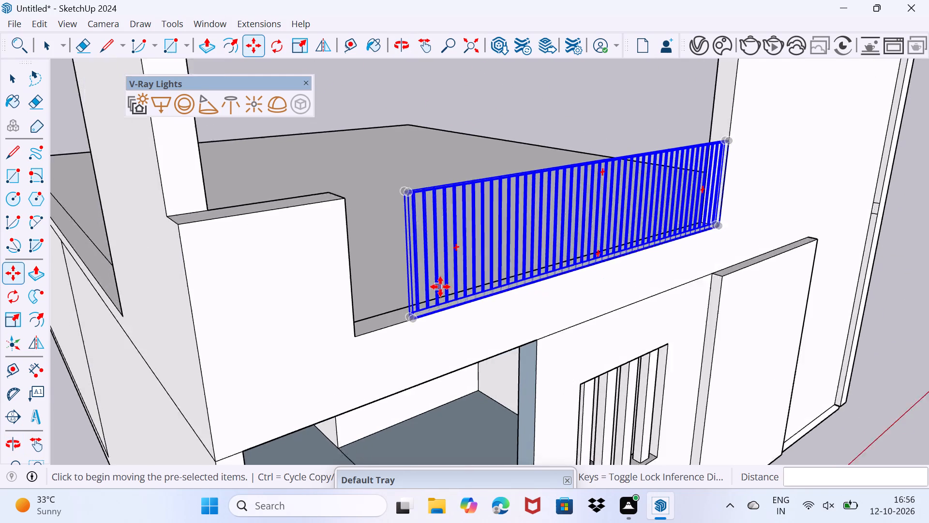
scroll(440, 287, up, 3)
key(s)
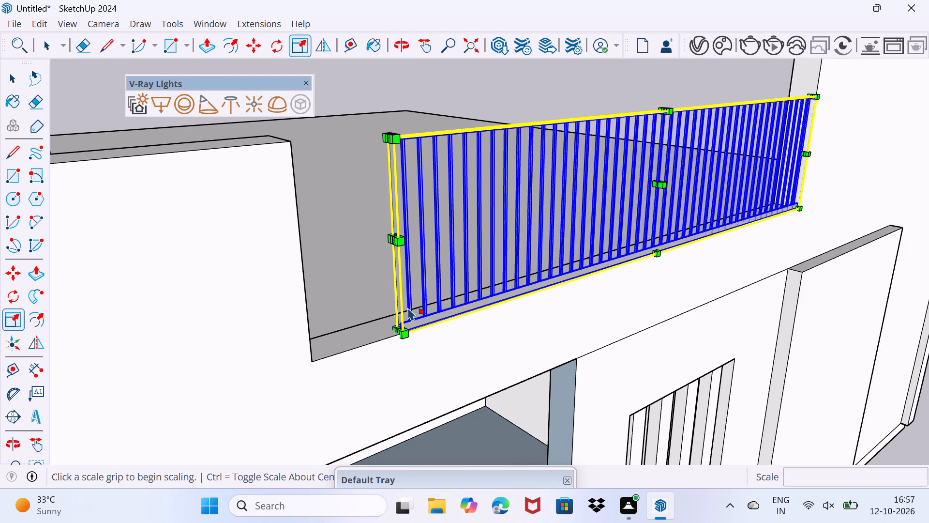
scroll(388, 250, up, 5)
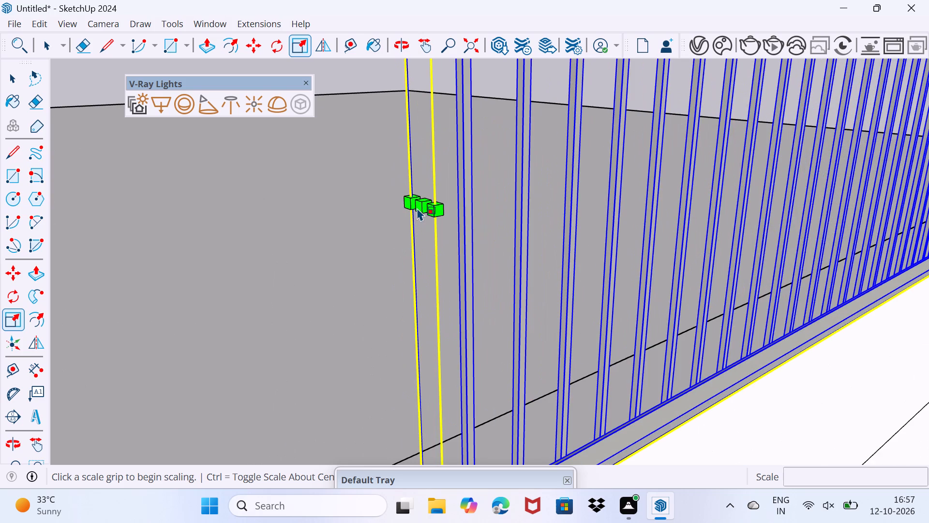
click(420, 210)
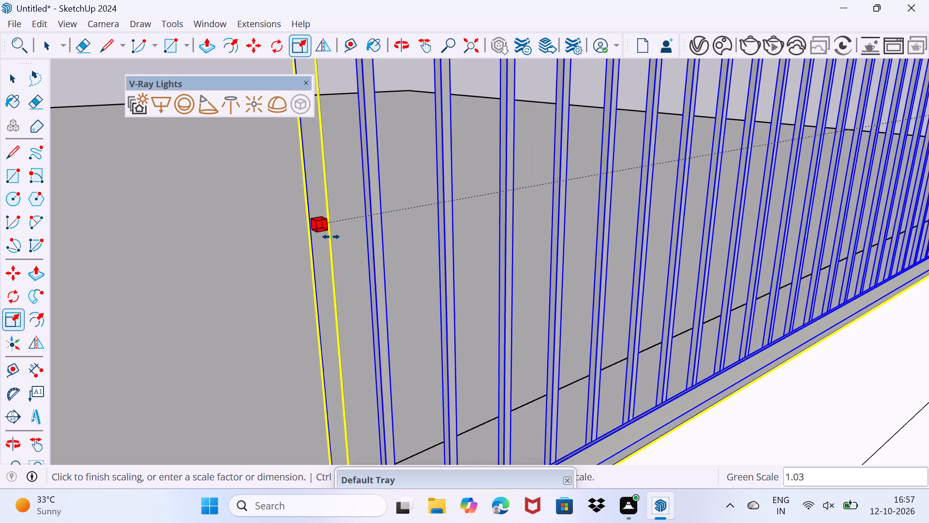
scroll(267, 245, down, 6)
click(200, 251)
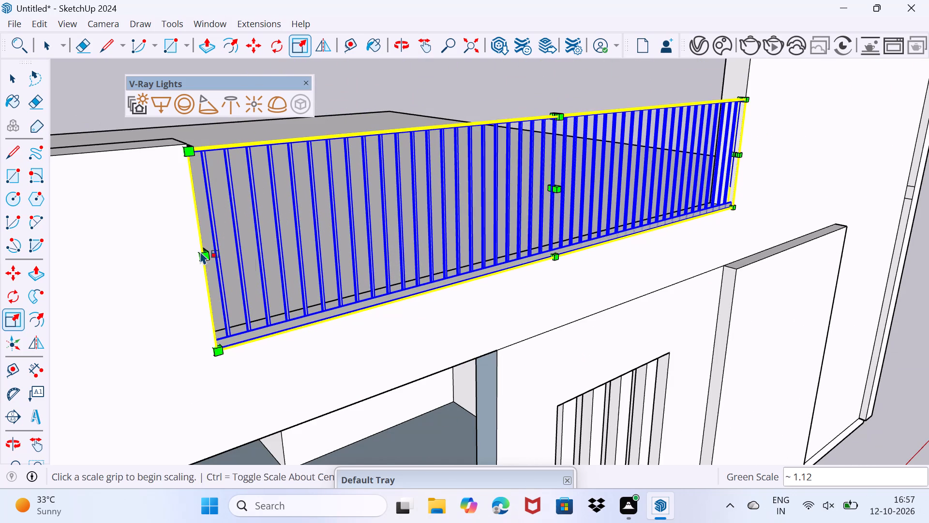
key(space)
drag(142, 288, 158, 267)
Dock the floating V-Ray Lights toolbar under the main tool rows, clear of the drawing area.
scroll(159, 260, down, 7)
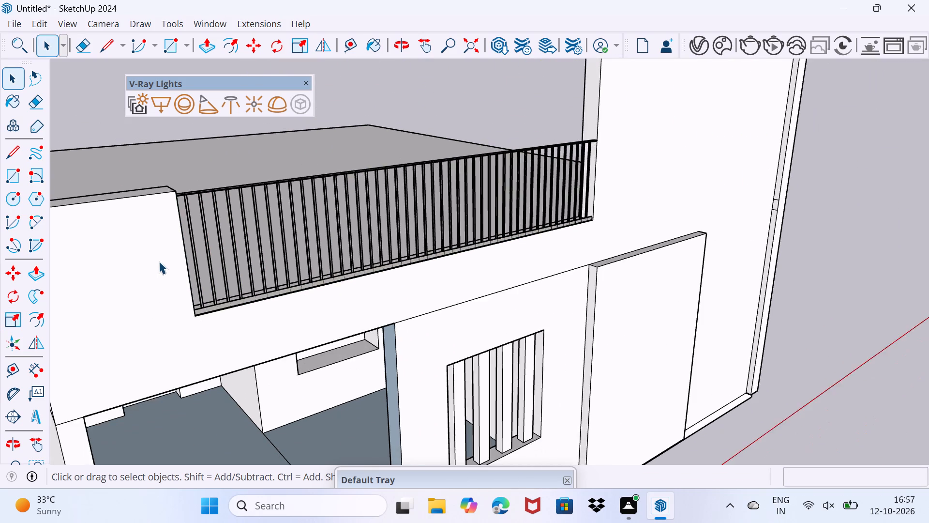
scroll(159, 261, down, 2)
middle_drag(272, 270, 178, 271)
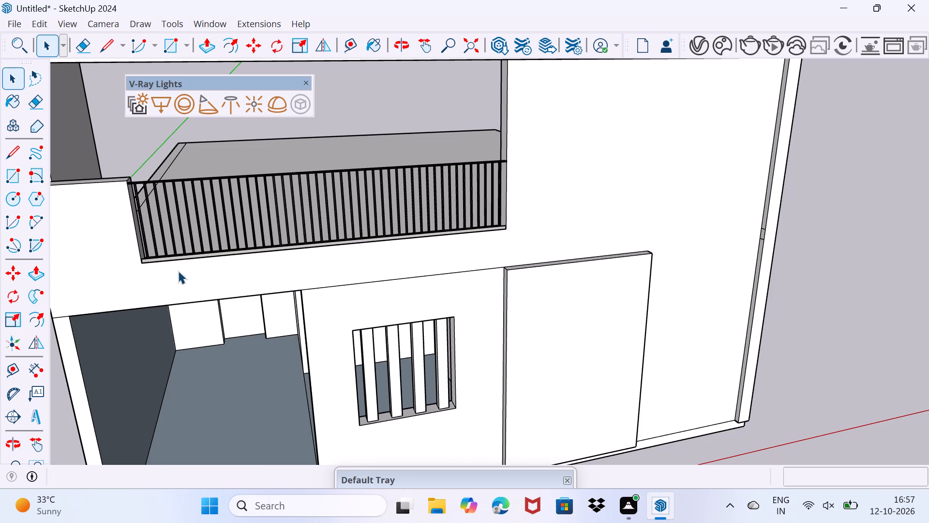
scroll(296, 288, down, 1)
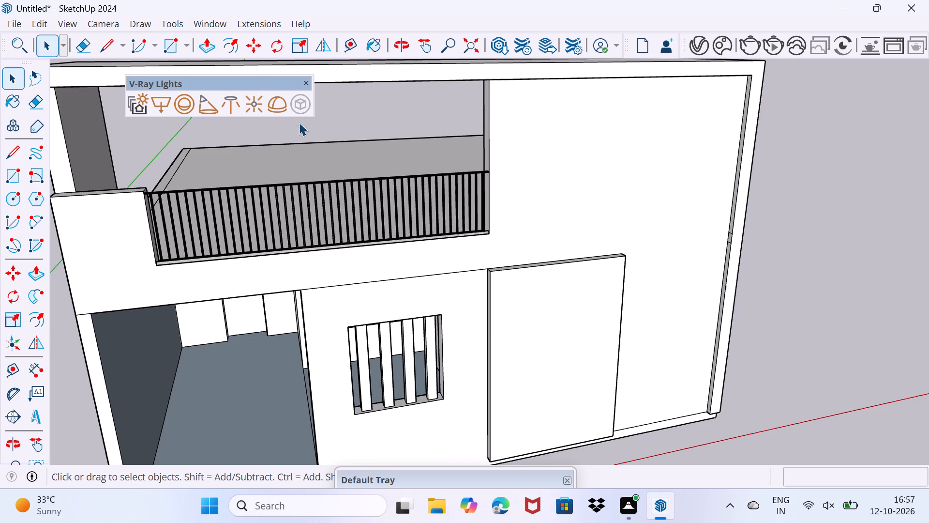
drag(248, 84, 774, 147)
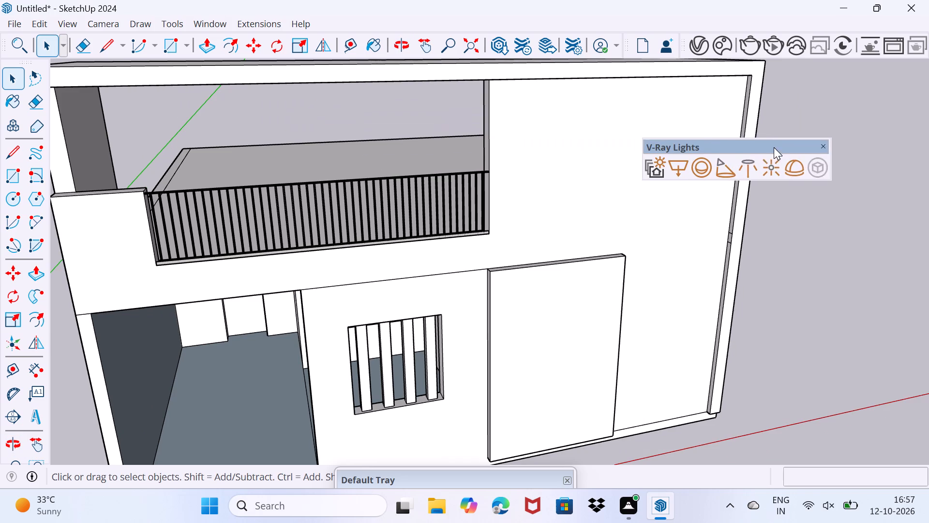
drag(774, 147, 697, 57)
Push/Pull the upper front facade face outward by 3 1/4" from the ground-floor wall.
scroll(781, 179, down, 2)
middle_drag(666, 232, 580, 247)
scroll(580, 247, down, 1)
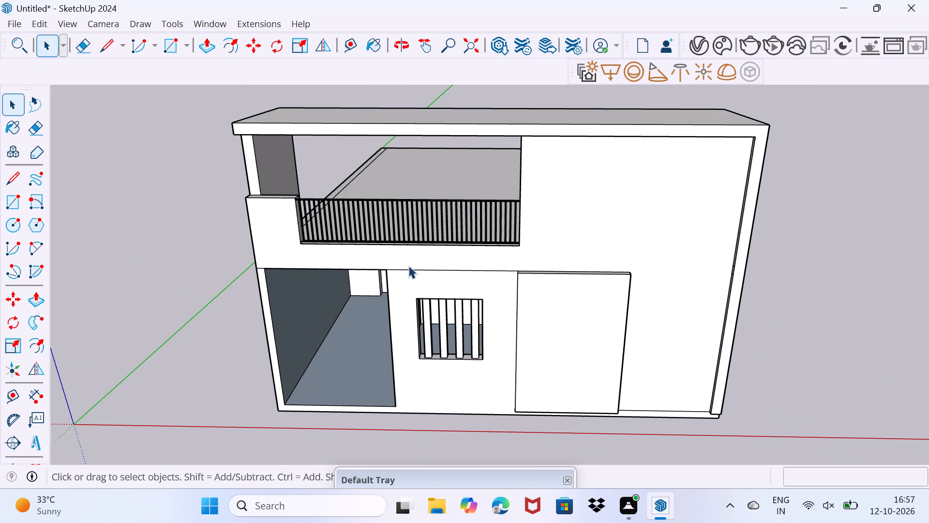
middle_drag(405, 287, 525, 156)
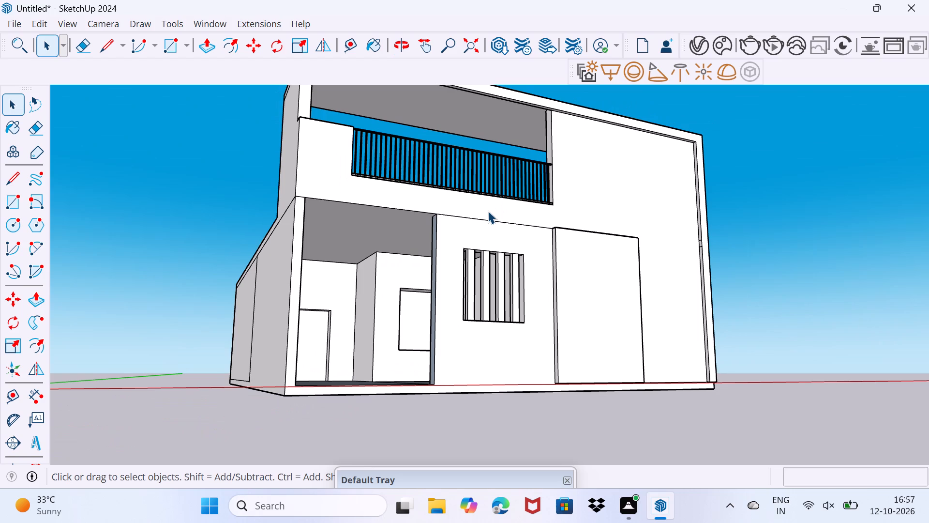
scroll(448, 242, up, 3)
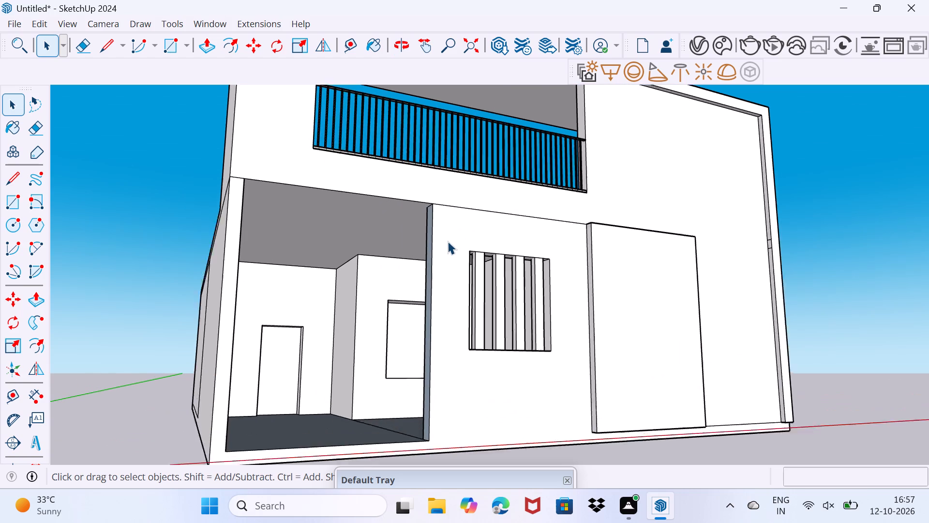
scroll(448, 241, up, 1)
middle_drag(448, 241, 517, 244)
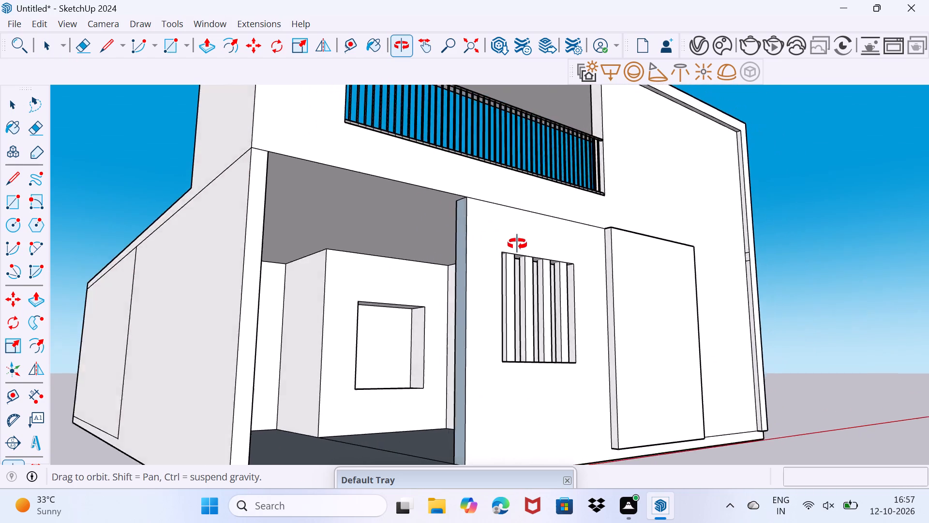
middle_drag(517, 244, 568, 251)
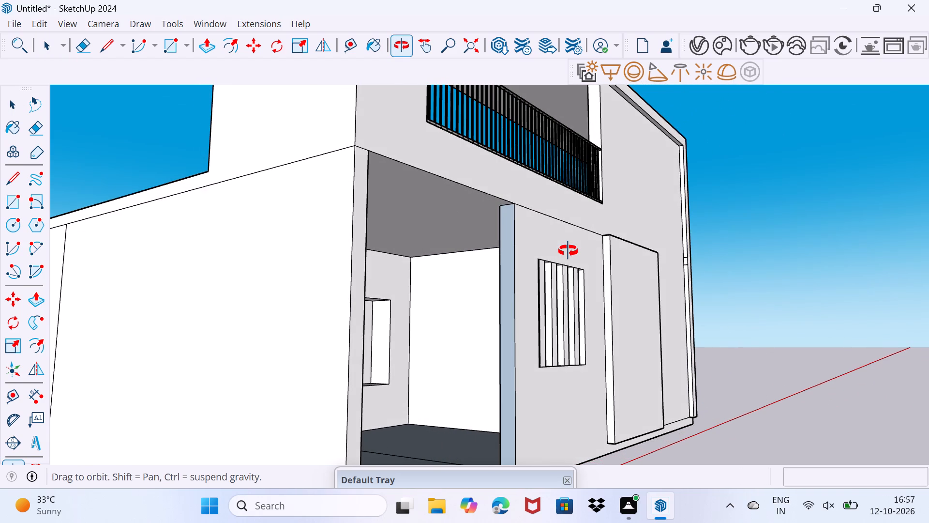
middle_drag(568, 251, 504, 250)
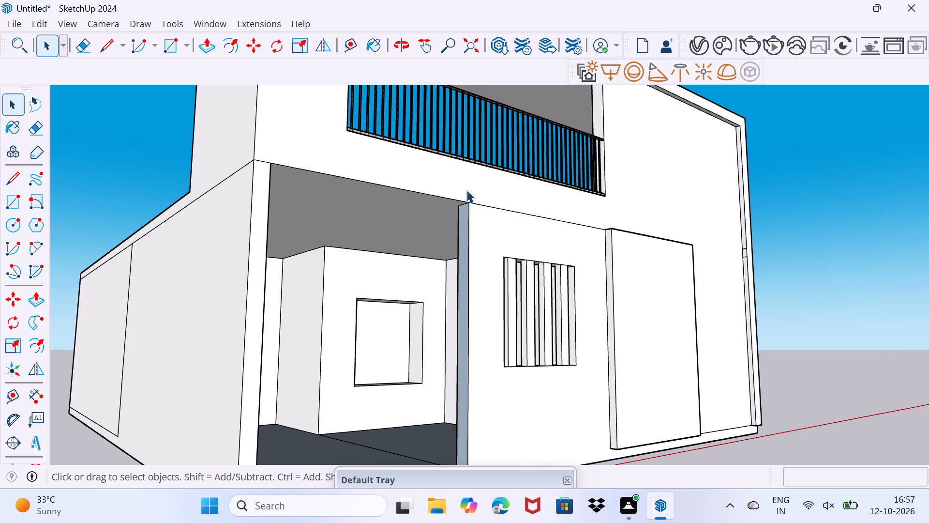
middle_drag(466, 190, 438, 200)
click(439, 200)
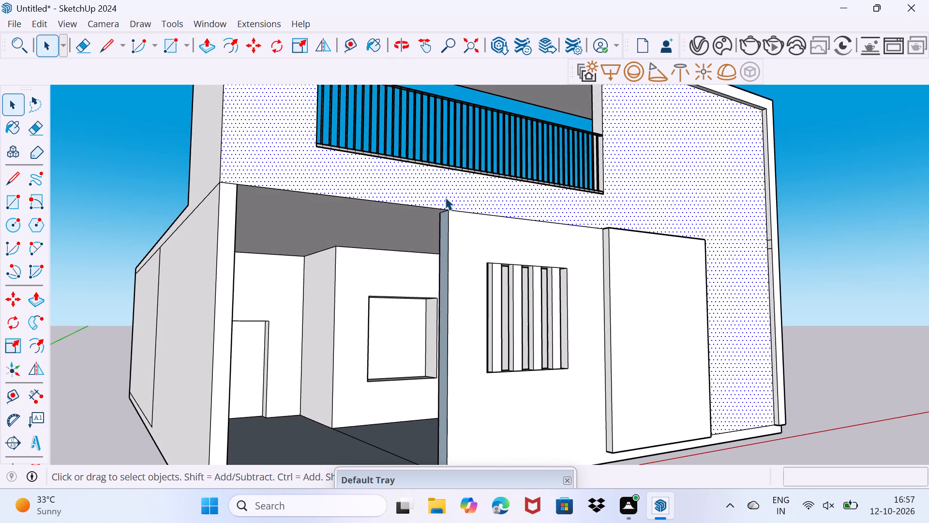
key(p)
click(445, 197)
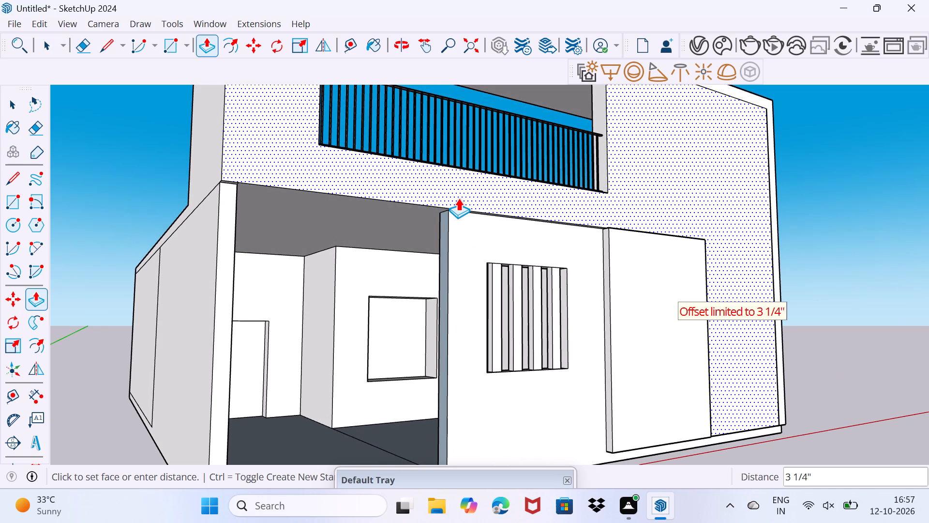
click(458, 198)
key(space)
drag(486, 243, 506, 232)
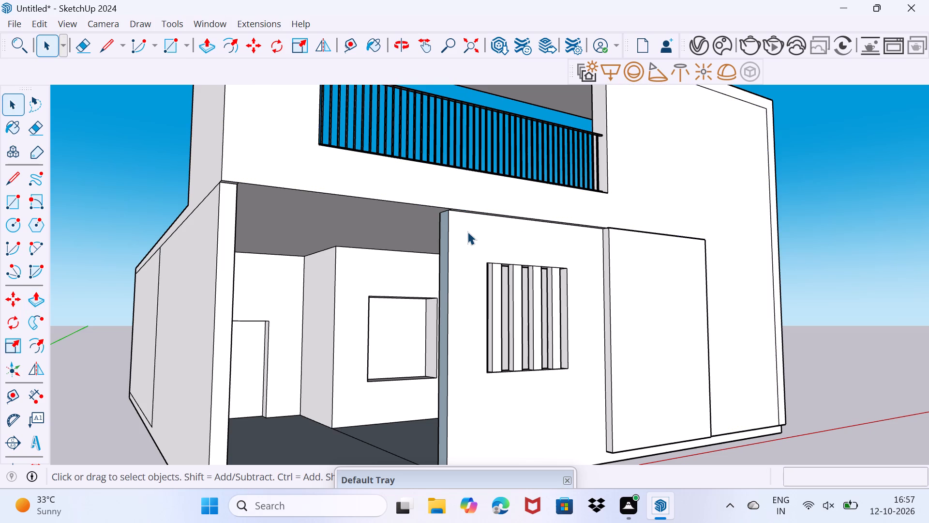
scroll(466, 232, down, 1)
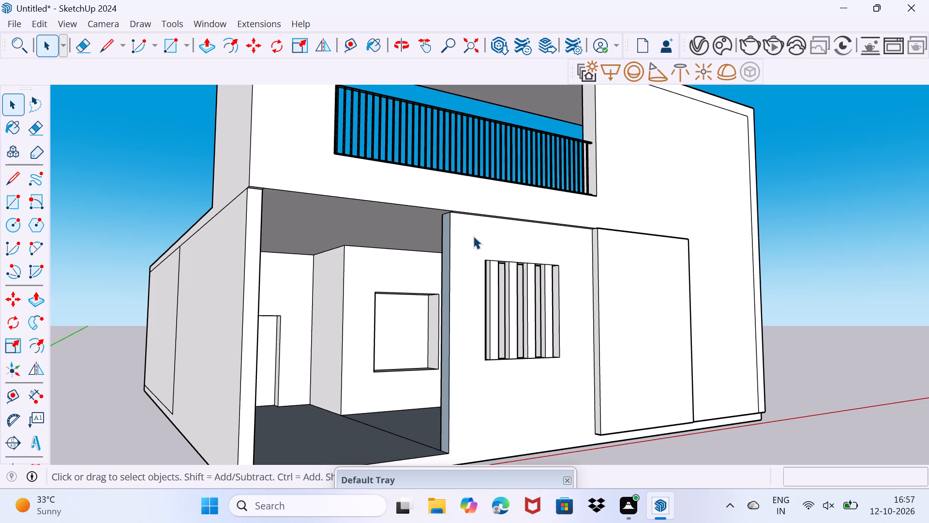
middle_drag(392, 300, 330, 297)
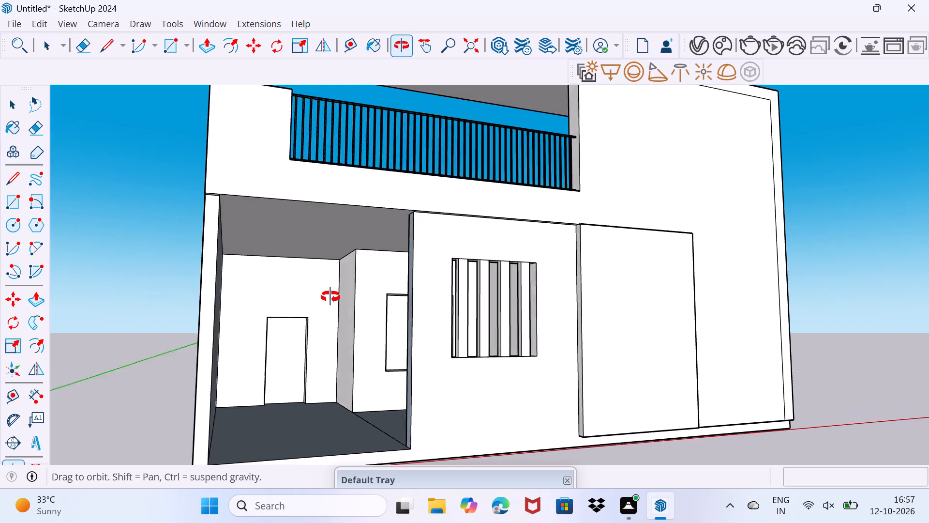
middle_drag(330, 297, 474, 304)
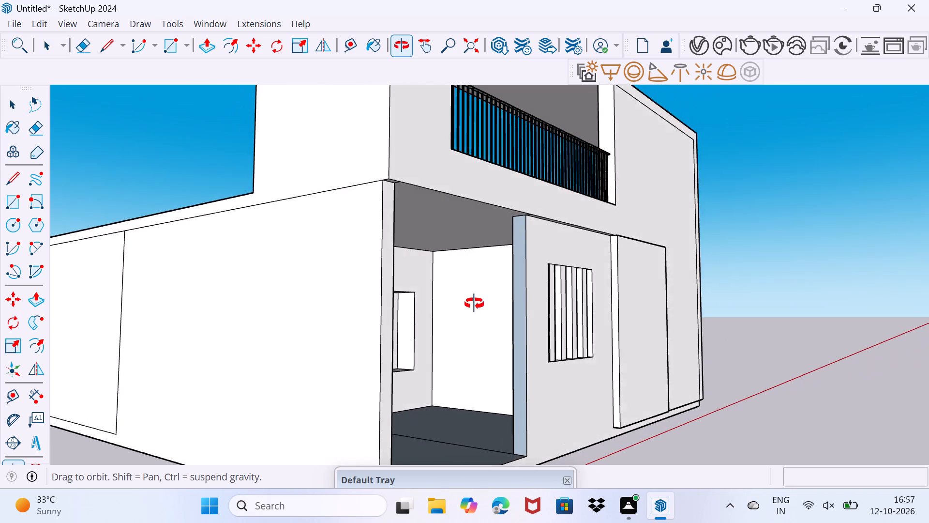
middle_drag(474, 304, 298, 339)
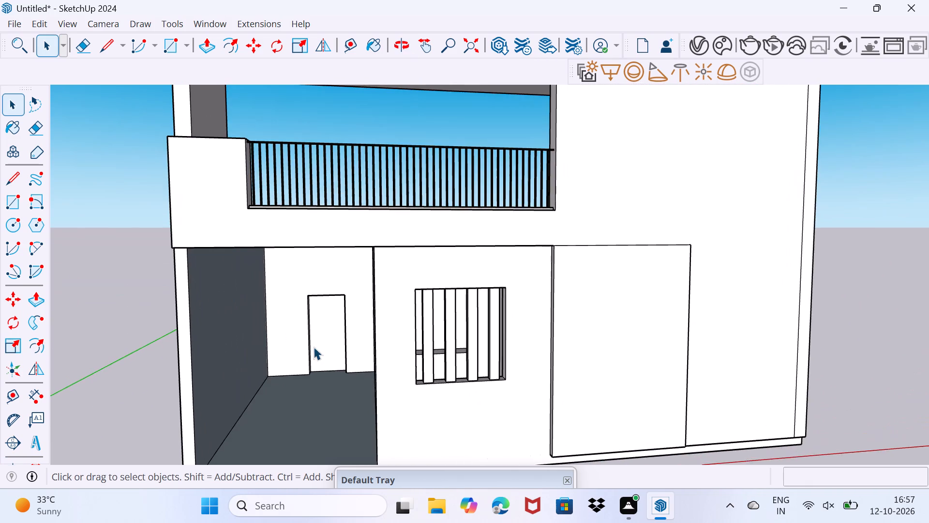
Erase the diagonal edge running across the dark floor of the ground-floor porch.
scroll(315, 348, up, 2)
middle_drag(315, 345, 375, 323)
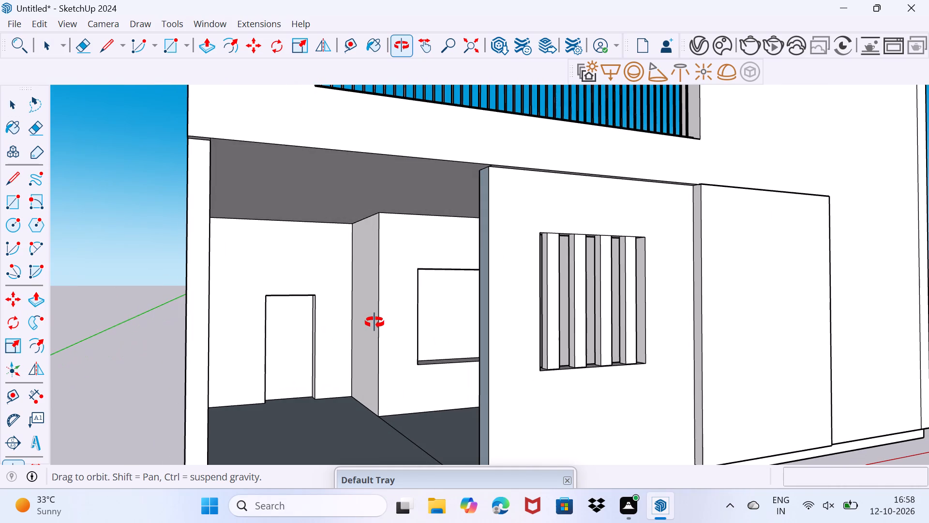
middle_drag(375, 323, 383, 242)
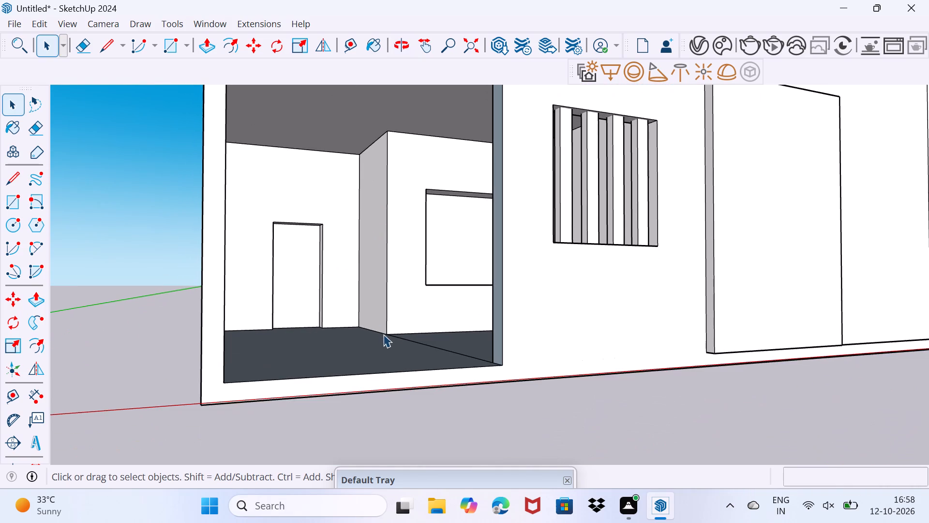
scroll(389, 336, up, 2)
middle_drag(428, 337, 422, 354)
scroll(422, 367, up, 2)
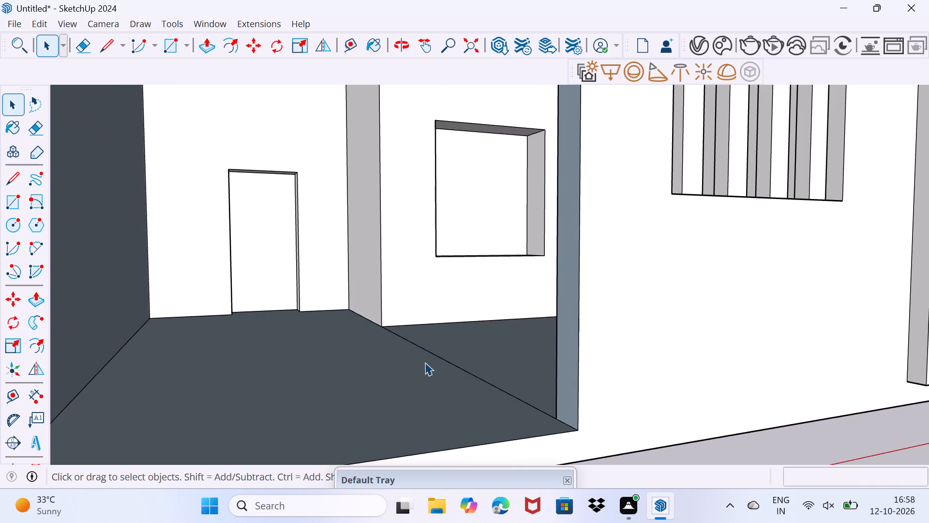
key(e)
drag(439, 358, 453, 356)
scroll(436, 360, down, 3)
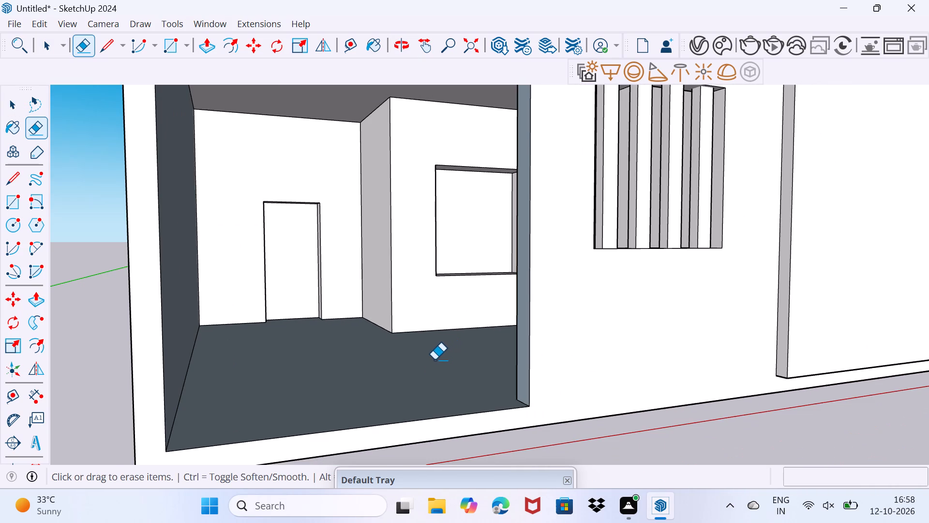
key(space)
Examine the ground-floor porch and the whole front facade from several angles.
scroll(432, 360, down, 3)
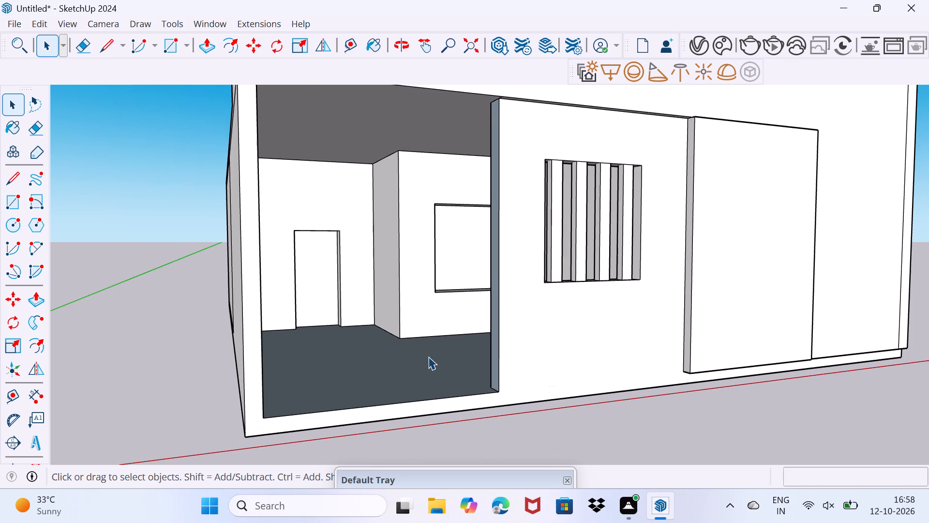
middle_drag(428, 356, 423, 368)
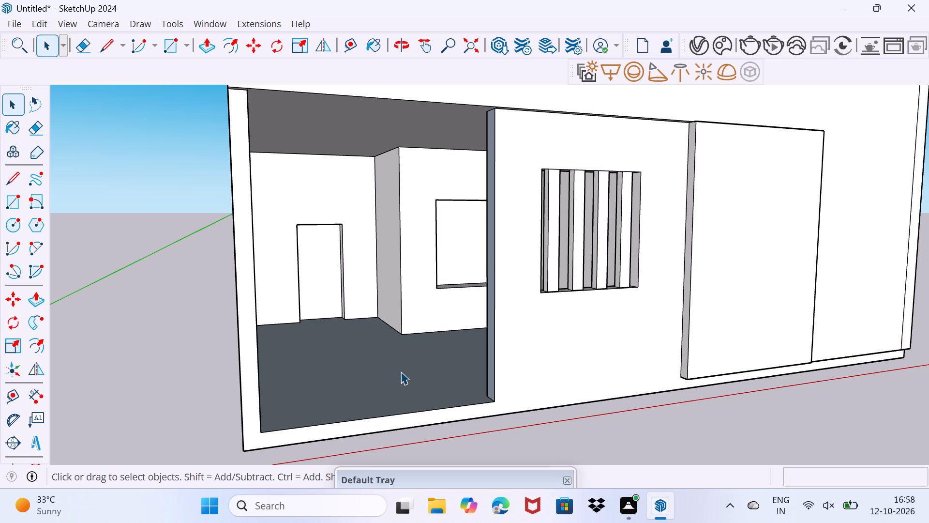
middle_drag(400, 370, 390, 354)
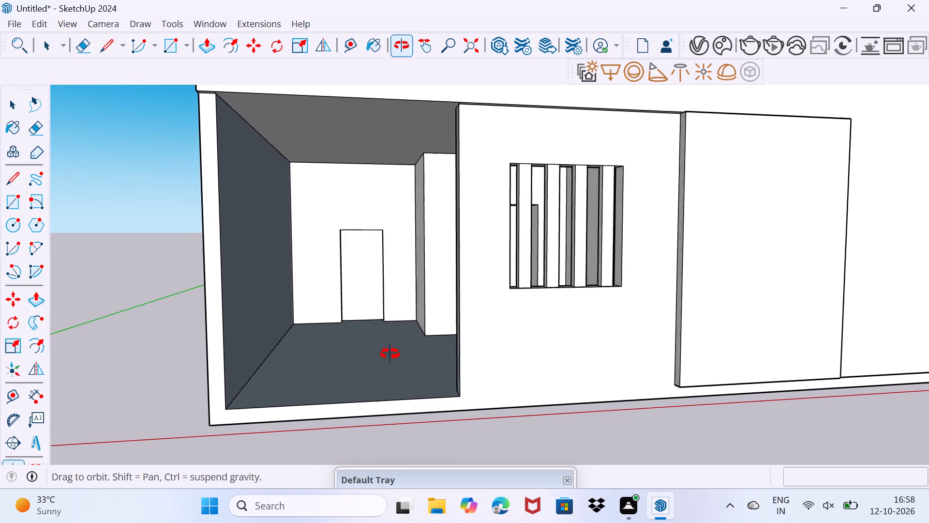
middle_drag(390, 354, 409, 346)
scroll(409, 346, down, 1)
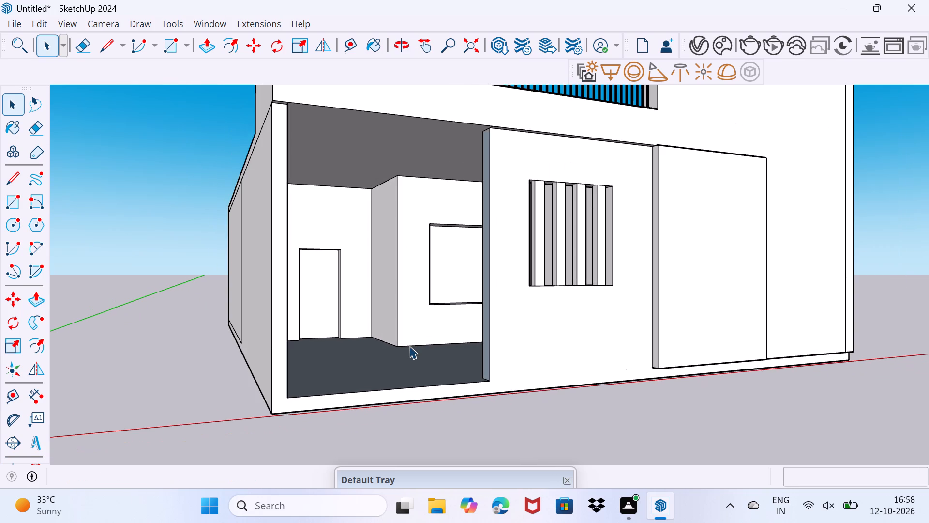
middle_drag(402, 341, 339, 443)
scroll(352, 329, down, 2)
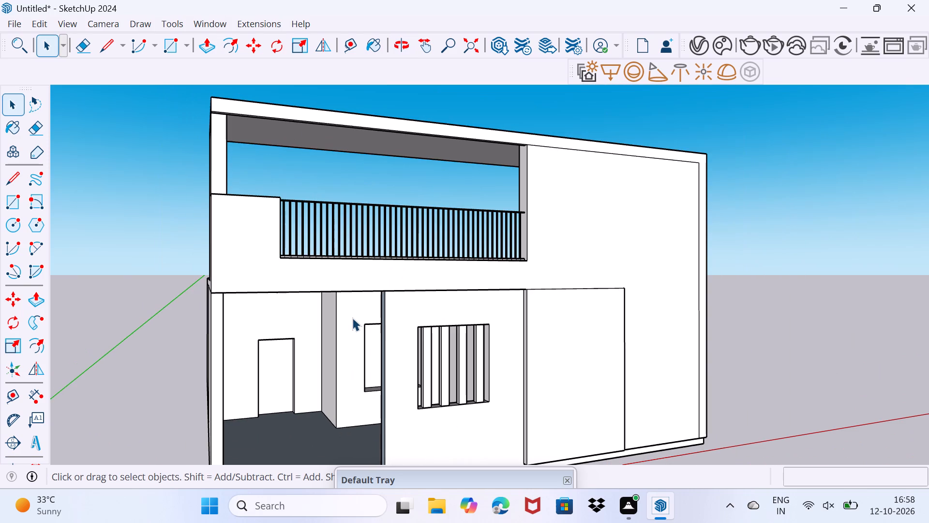
middle_drag(352, 318, 347, 352)
Draw a rectangle about 1' 9 3/4" by 6' 3/8" across the upper roof slab, near its end above the low parapet.
middle_drag(344, 238, 449, 377)
scroll(418, 343, up, 1)
middle_drag(391, 311, 393, 319)
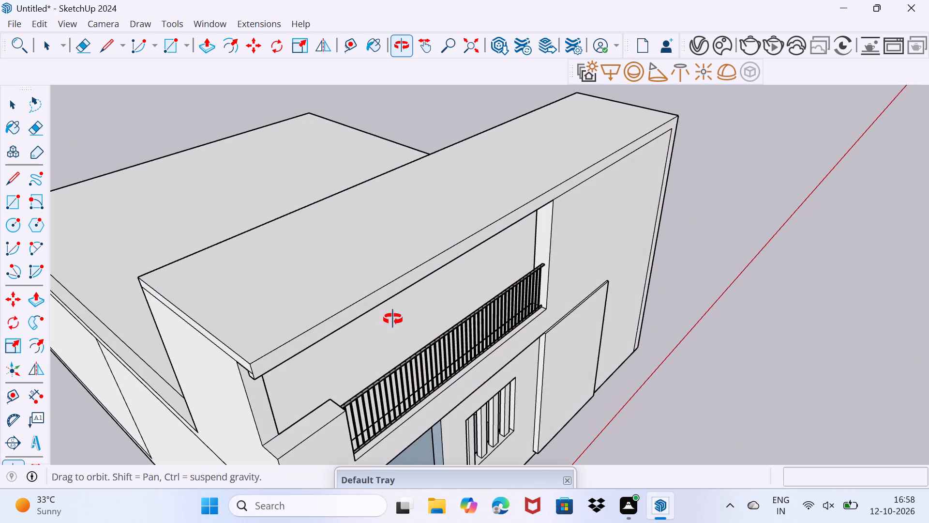
middle_drag(393, 319, 441, 338)
key(r)
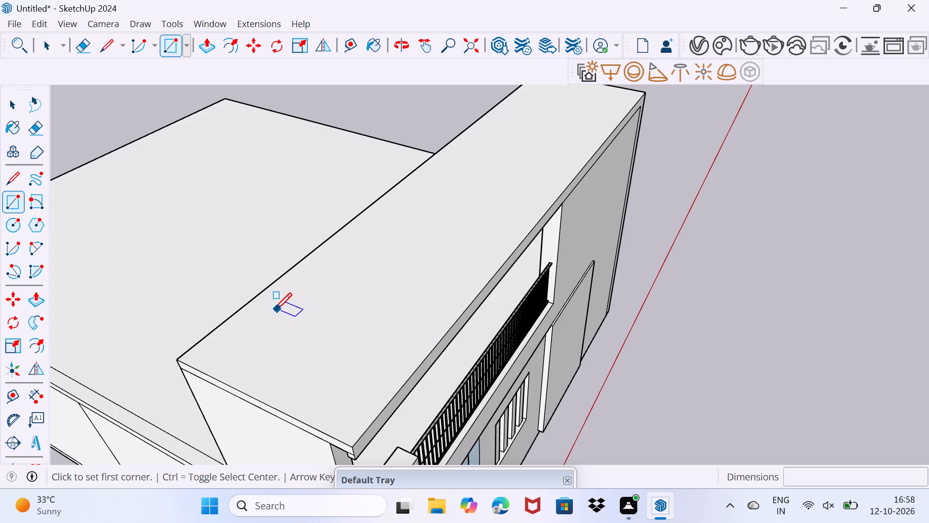
click(261, 308)
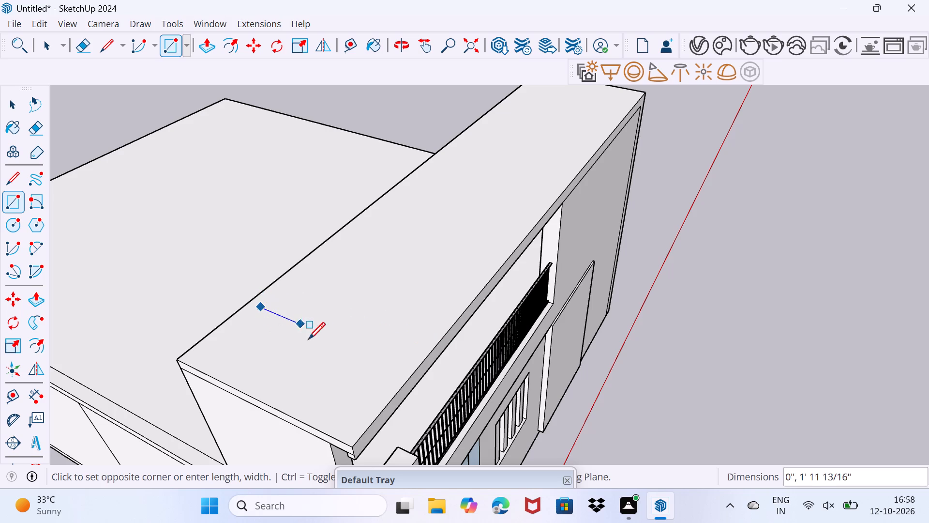
click(422, 329)
key(space)
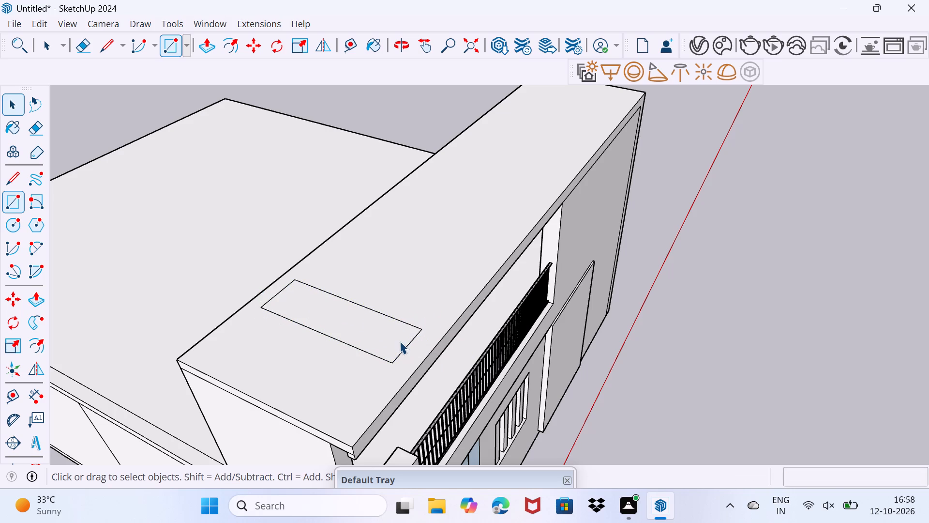
Copy the rectangle's four edges about 9' 5 1/4" along the roof slab and divide the distance by 3 for four evenly spaced outlines.
click(396, 359)
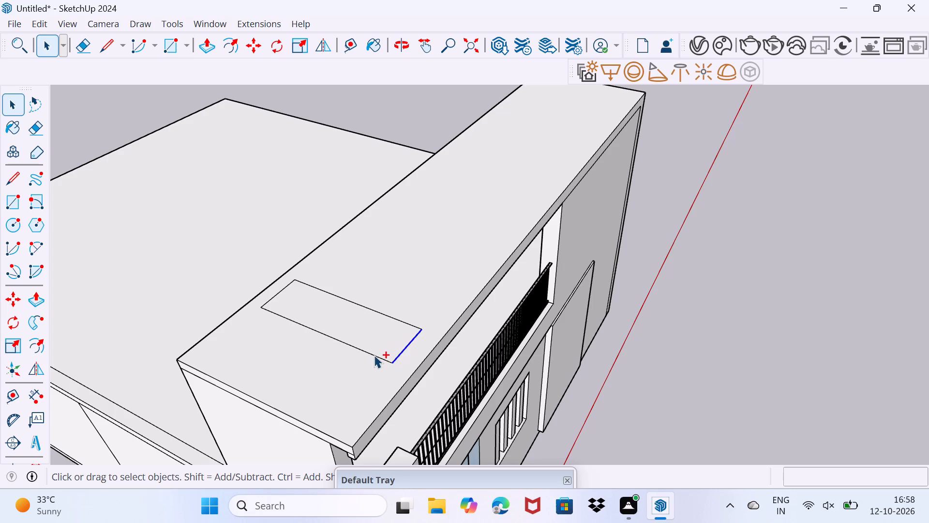
ctrl+click(374, 355)
ctrl+click(390, 316)
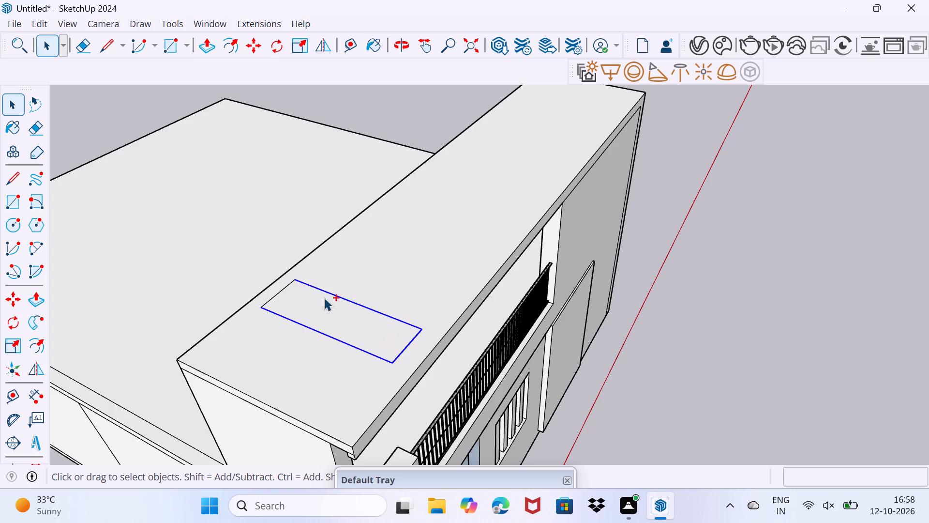
ctrl+click(279, 292)
ctrl+middle_drag(332, 320, 275, 302)
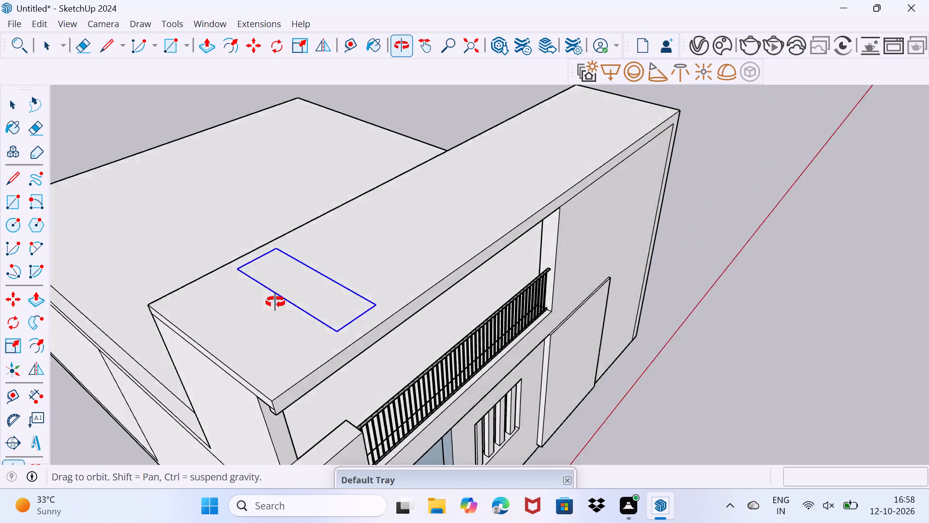
ctrl+middle_drag(275, 302, 124, 348)
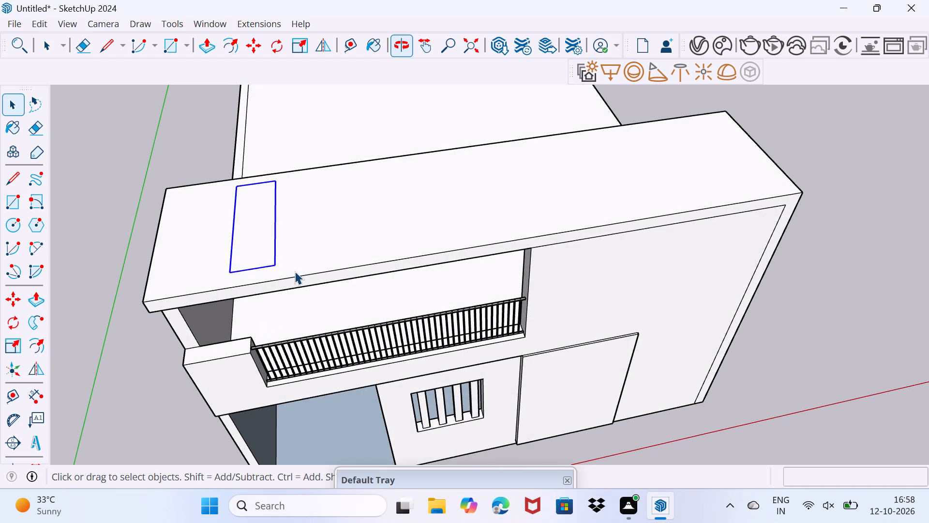
scroll(279, 251, up, 2)
key(m)
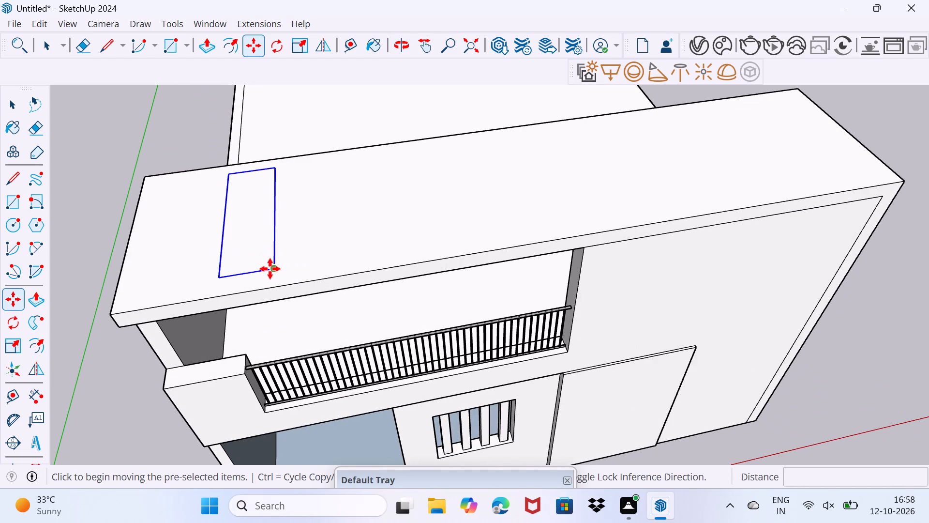
click(270, 269)
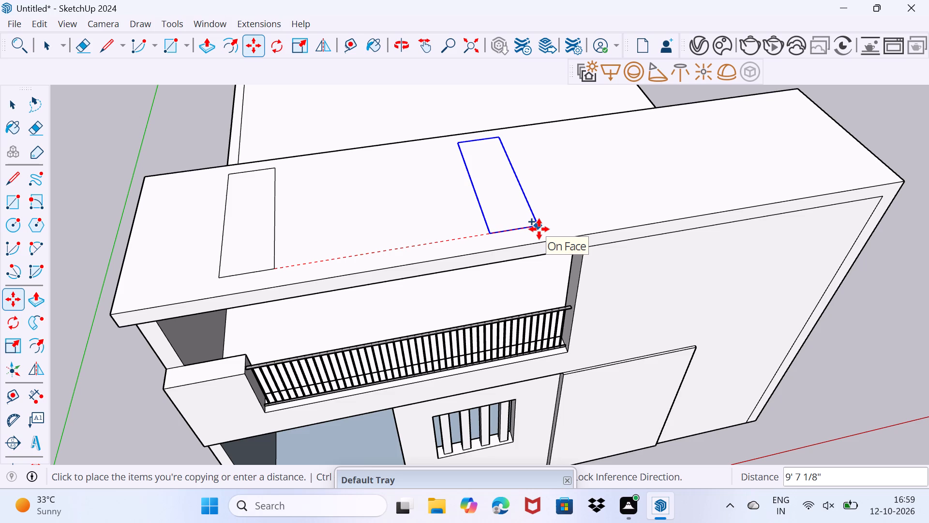
click(535, 228)
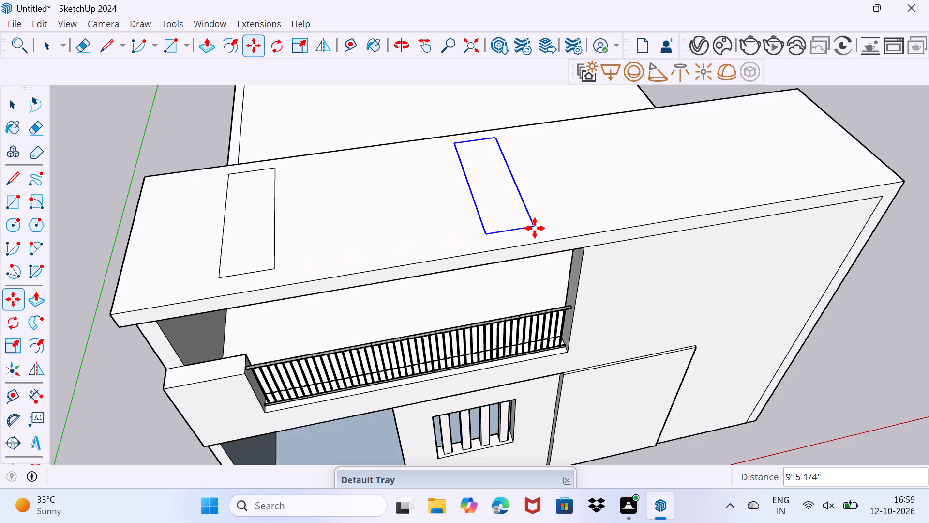
key(slash)
key(3)
key(Return)
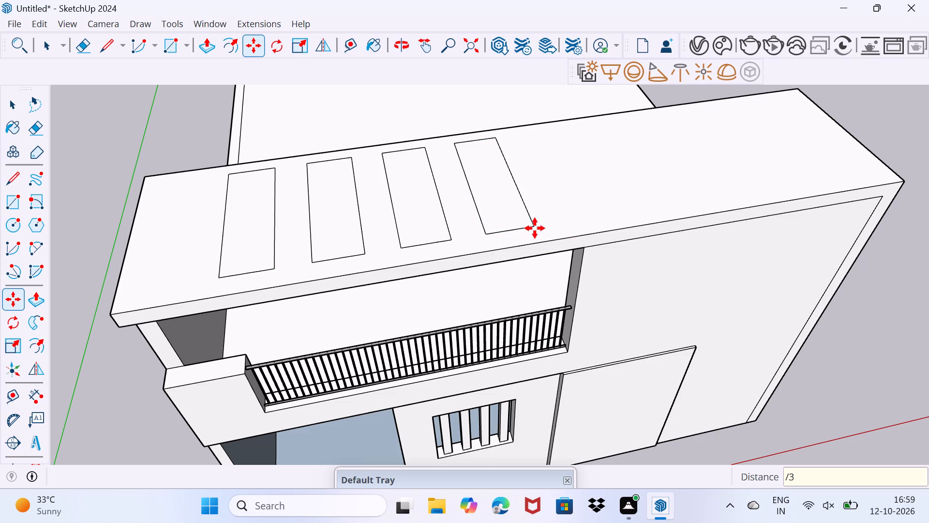
key(space)
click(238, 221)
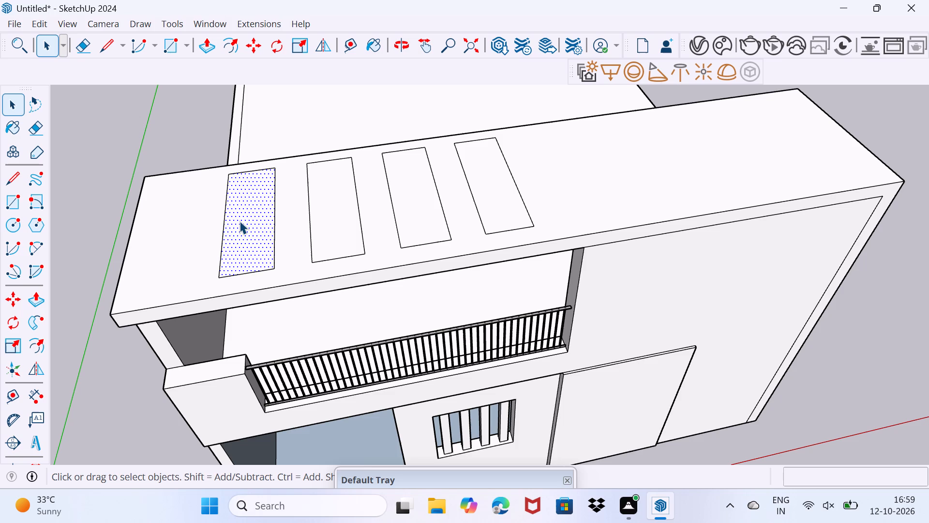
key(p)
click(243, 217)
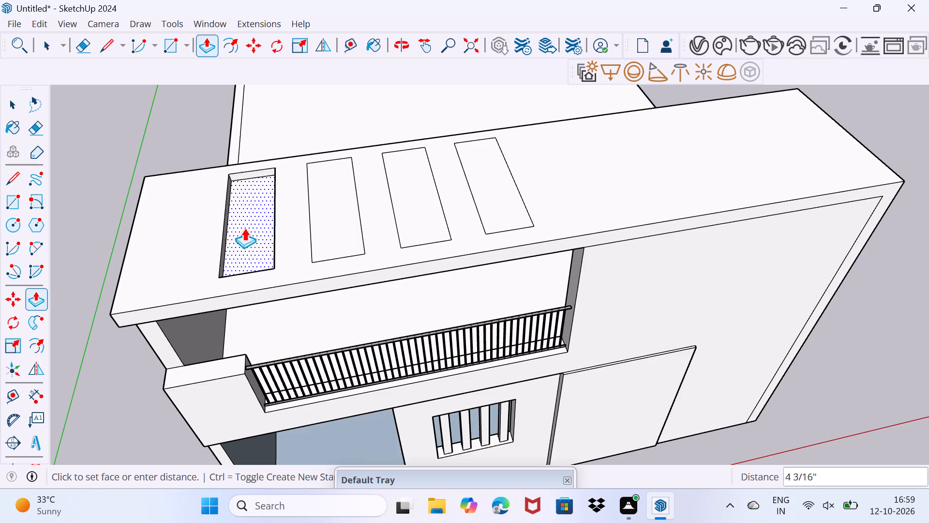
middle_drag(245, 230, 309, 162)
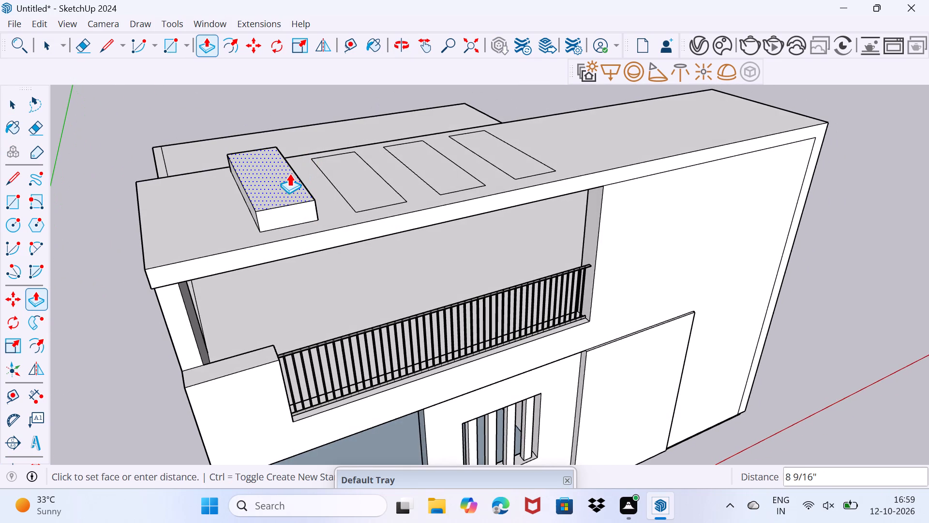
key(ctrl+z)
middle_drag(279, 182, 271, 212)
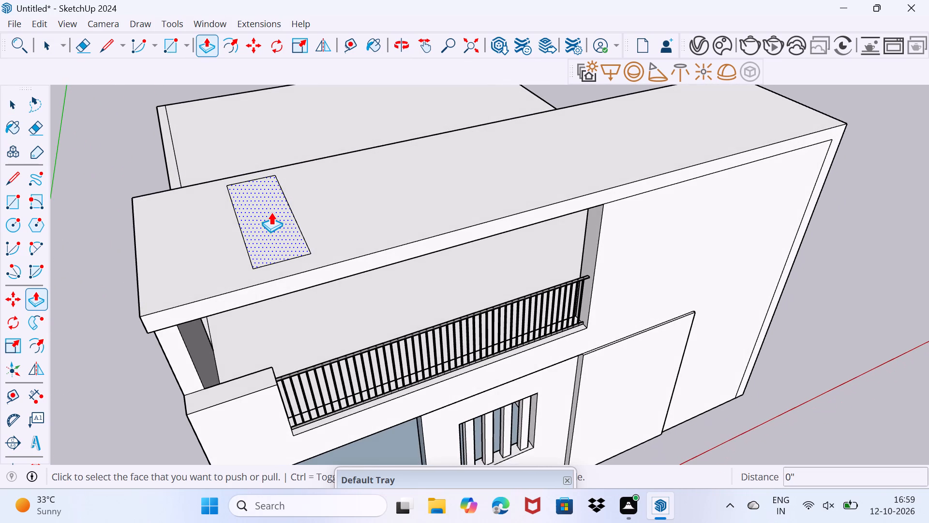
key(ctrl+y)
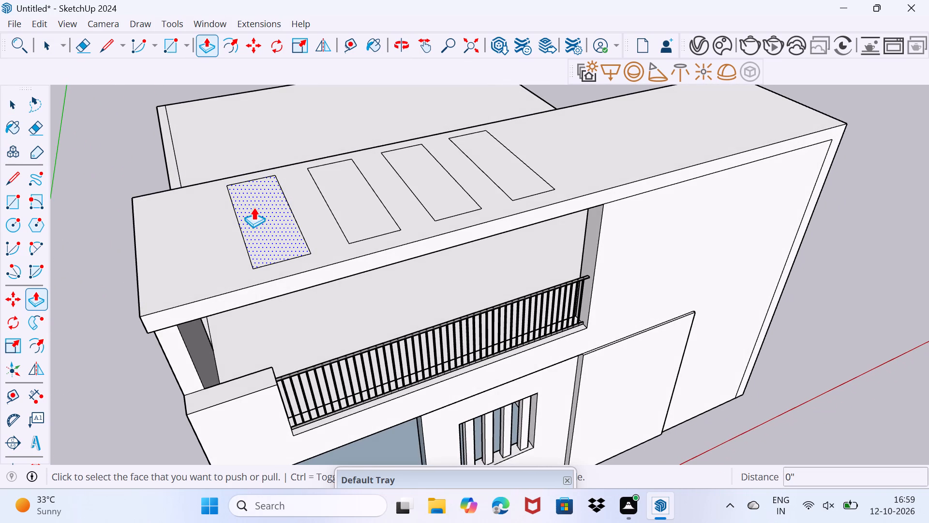
Push/Pull each of the four roof rectangles down 5" to cut openings through the slab above the balcony.
click(255, 207)
scroll(255, 215, up, 3)
middle_drag(257, 213, 230, 257)
click(246, 232)
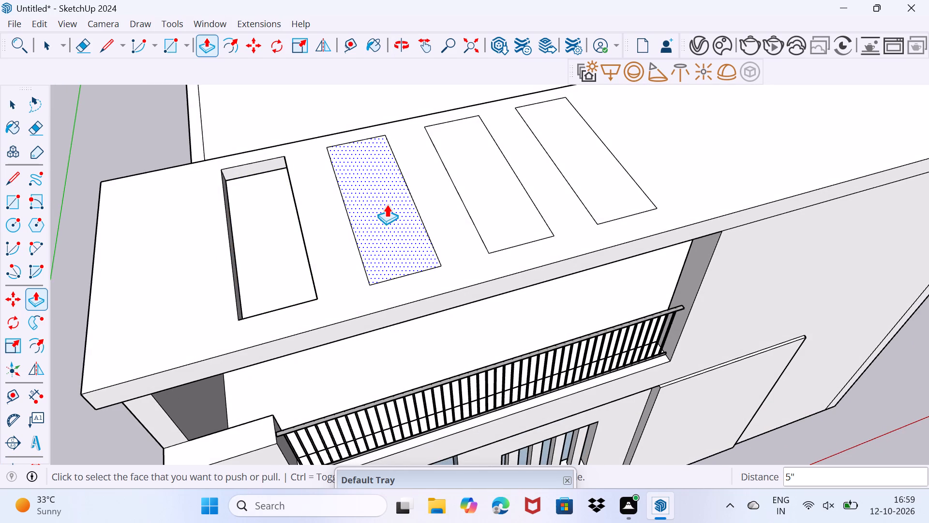
click(387, 205)
click(375, 215)
click(487, 194)
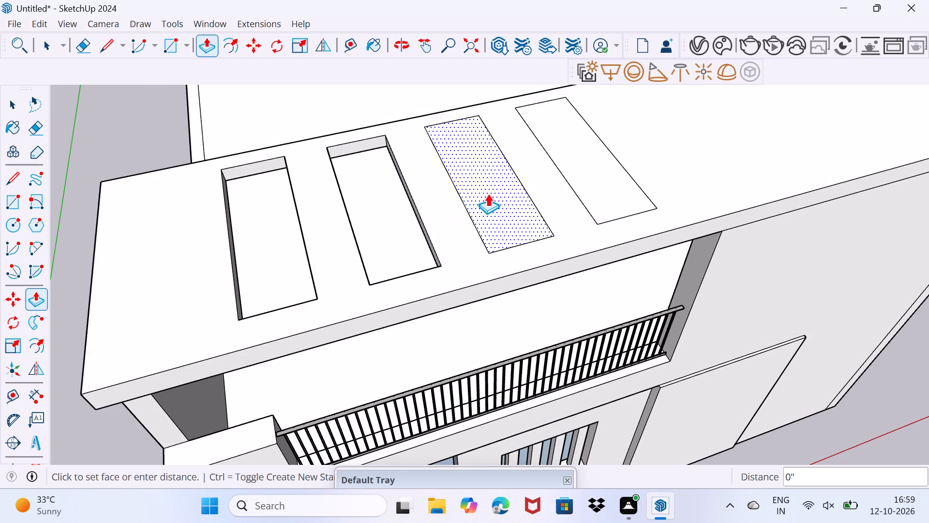
middle_drag(492, 196, 391, 219)
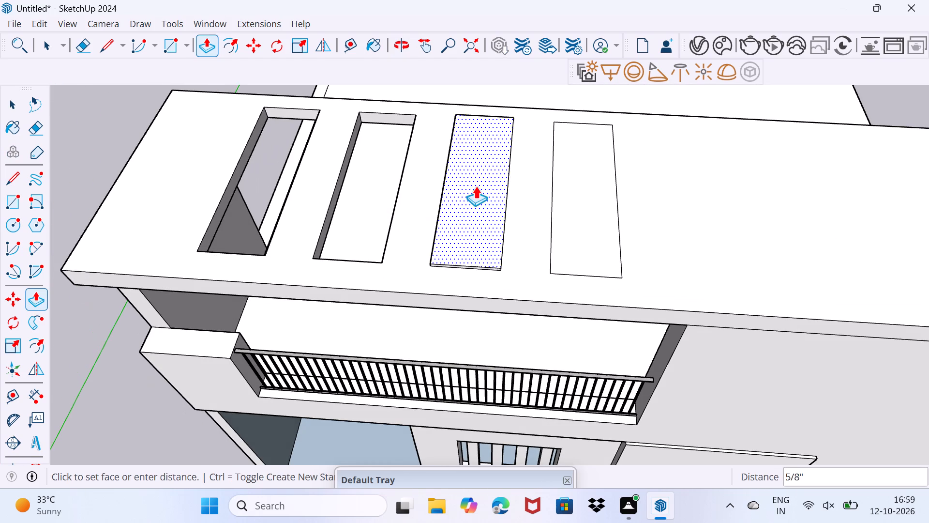
click(460, 240)
click(584, 212)
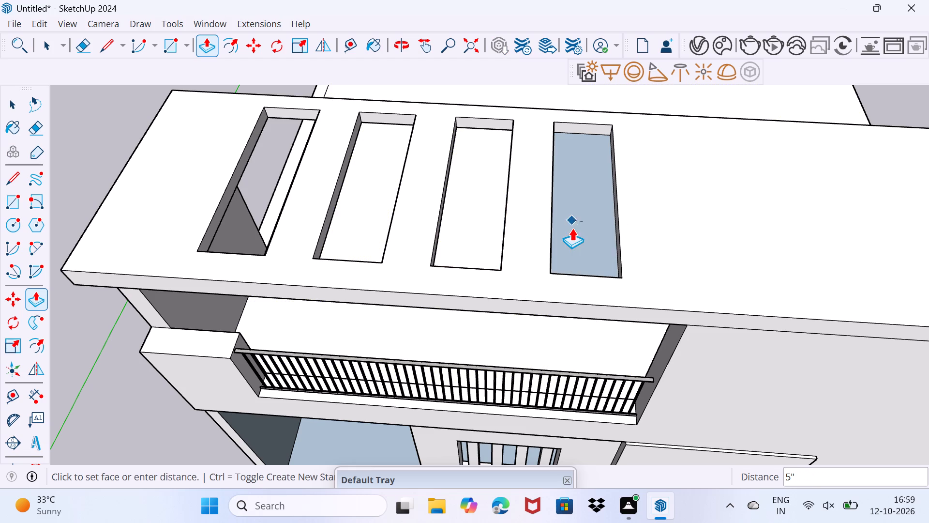
scroll(569, 172, up, 1)
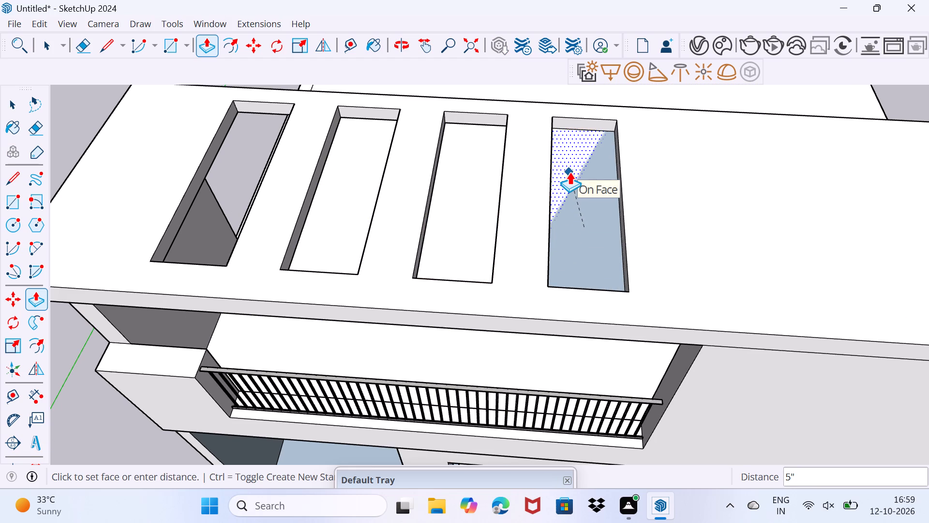
click(569, 172)
key(space)
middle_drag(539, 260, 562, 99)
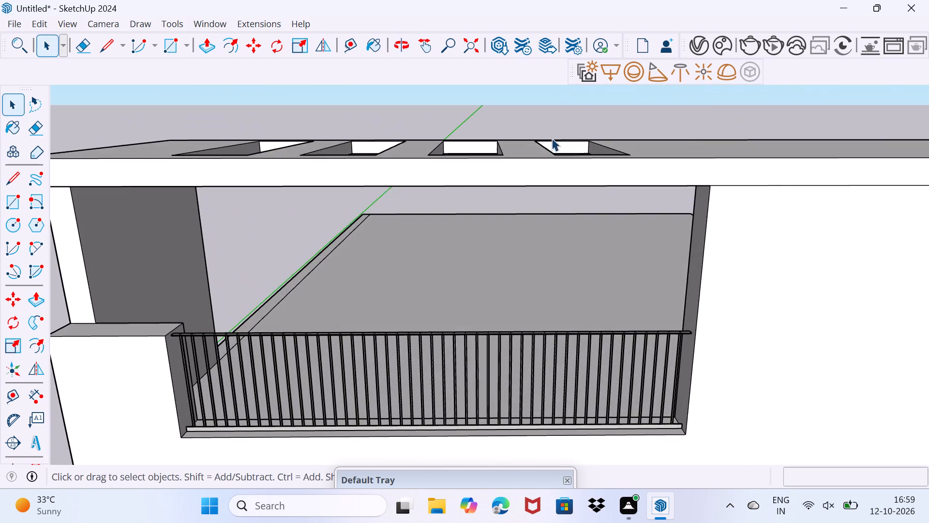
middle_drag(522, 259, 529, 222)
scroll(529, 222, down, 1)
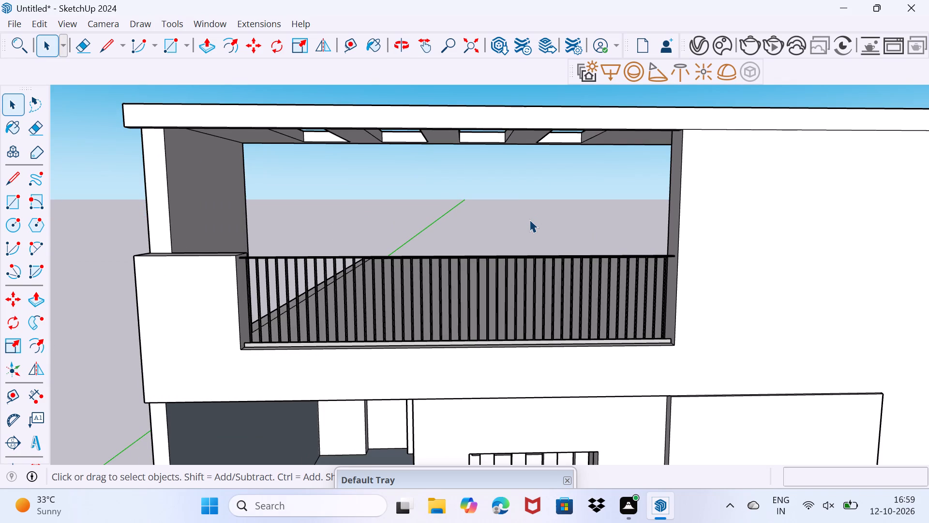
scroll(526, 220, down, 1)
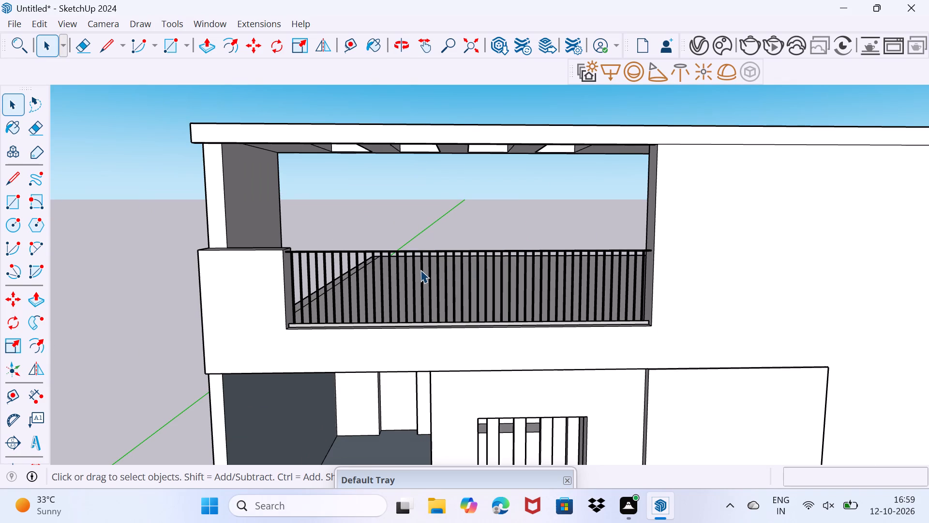
Draw a vertical line about 8' 3" long on the upper facade beside the balcony, from the blank ground-floor panel's top edge to the roof slab.
scroll(431, 263, down, 3)
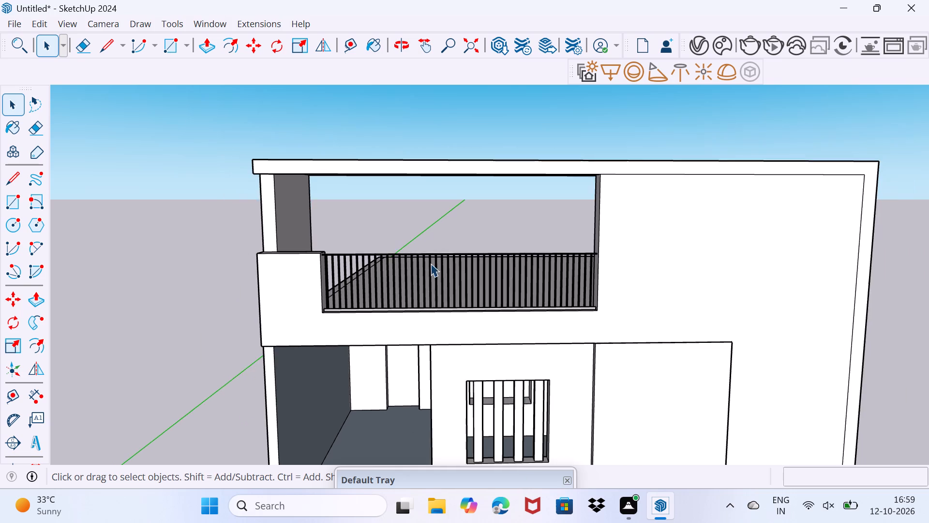
scroll(431, 263, down, 6)
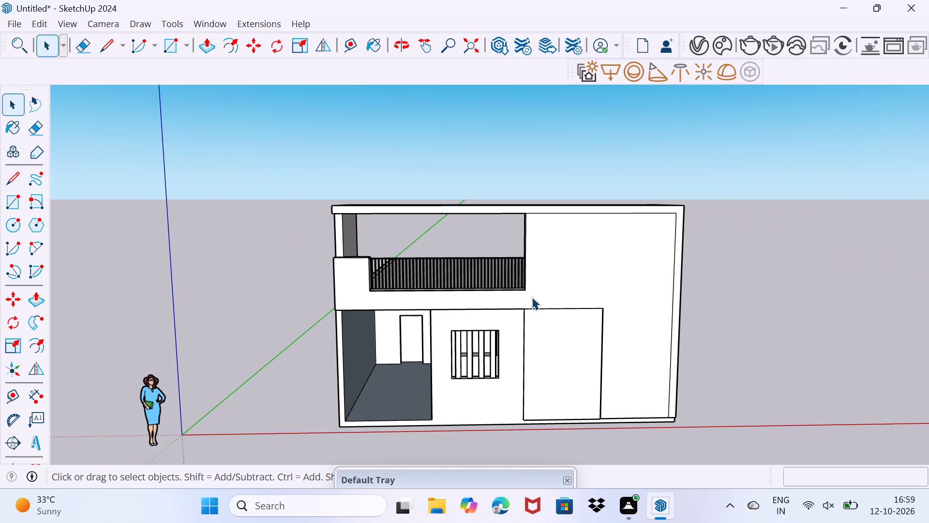
middle_drag(556, 300, 510, 232)
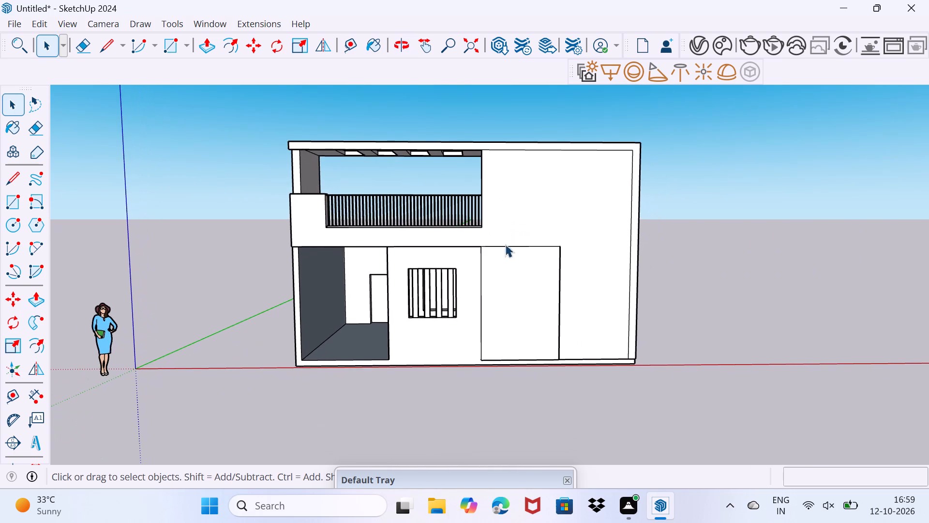
scroll(497, 282, up, 4)
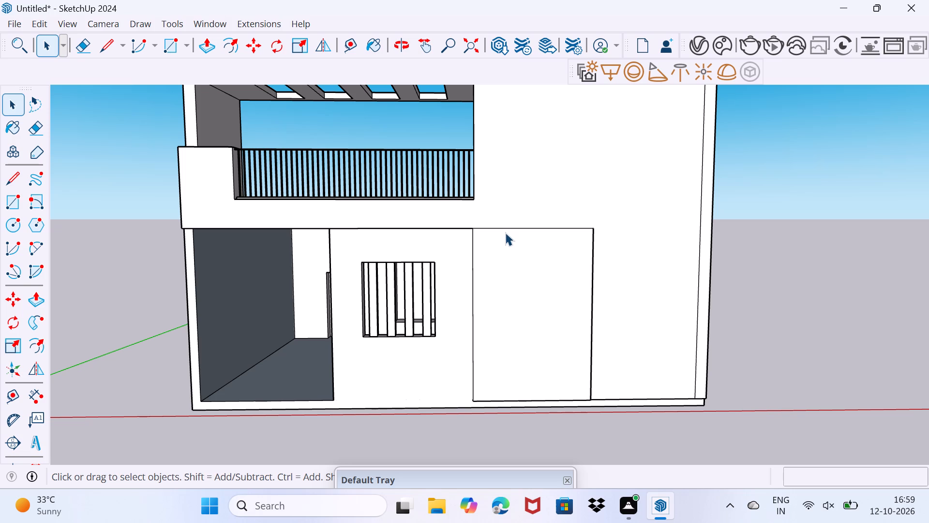
middle_drag(496, 236, 441, 279)
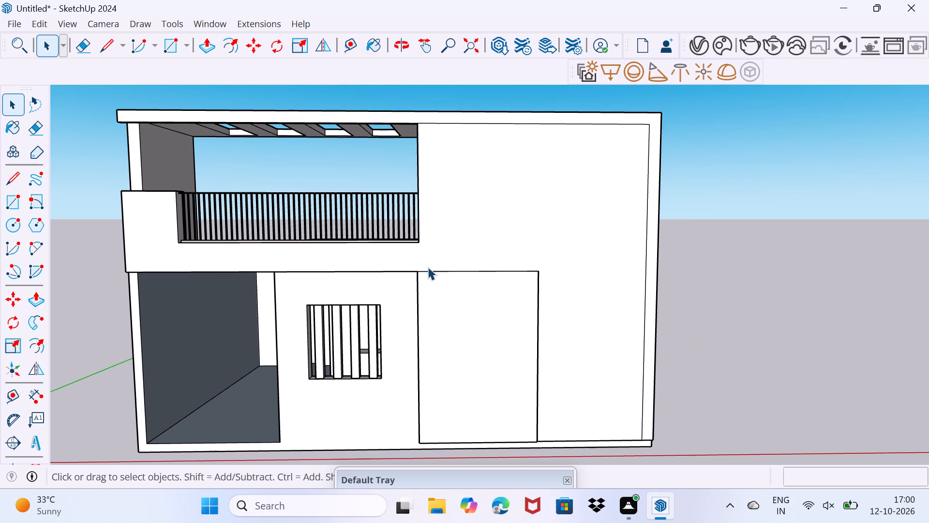
key(l)
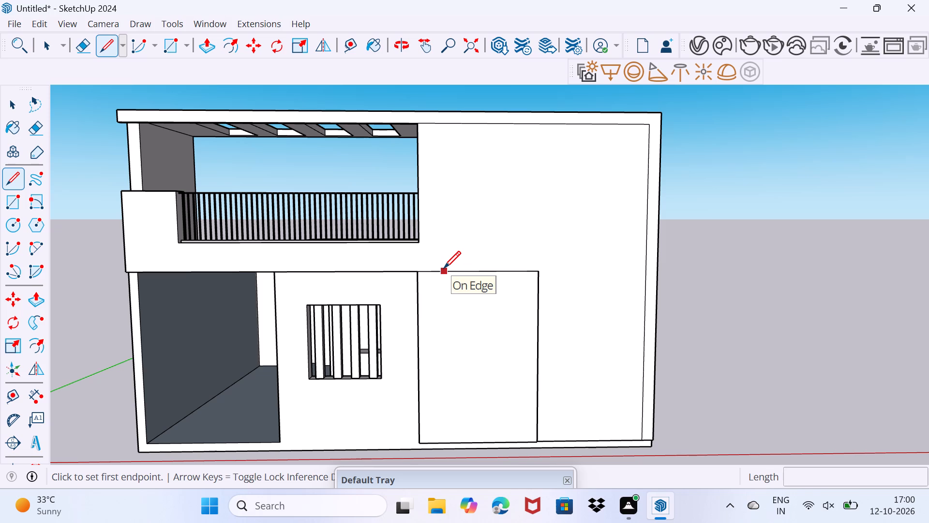
click(439, 268)
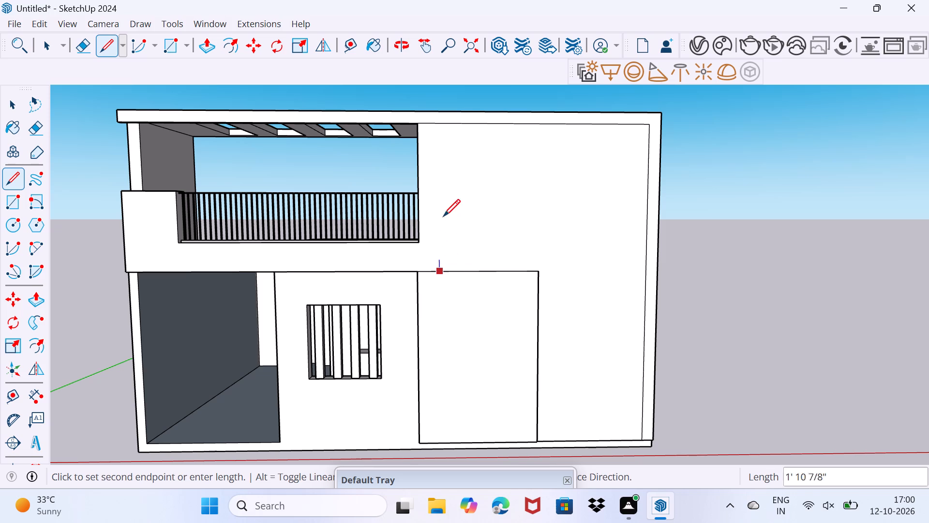
click(439, 125)
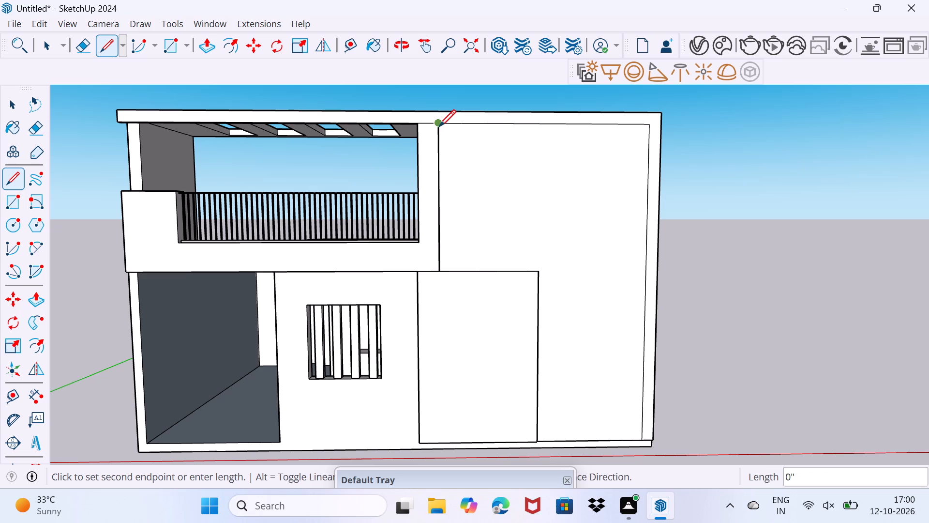
key(space)
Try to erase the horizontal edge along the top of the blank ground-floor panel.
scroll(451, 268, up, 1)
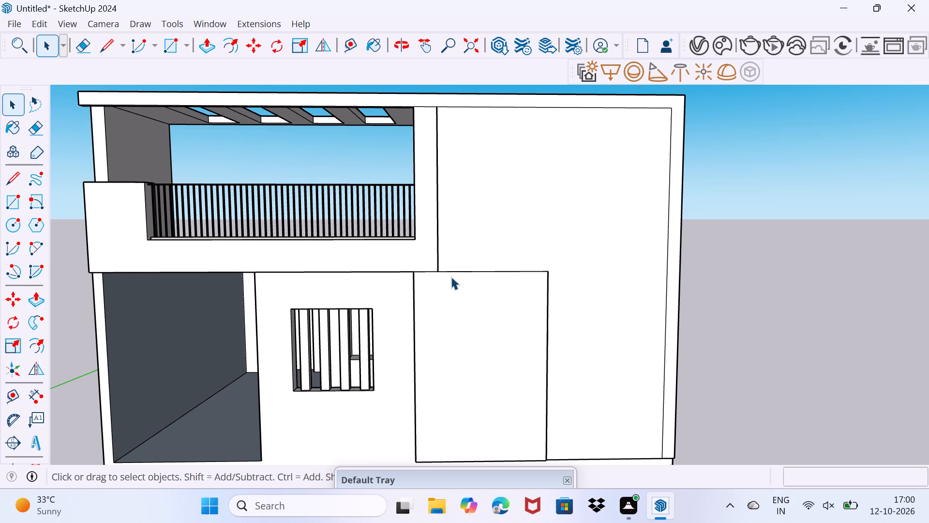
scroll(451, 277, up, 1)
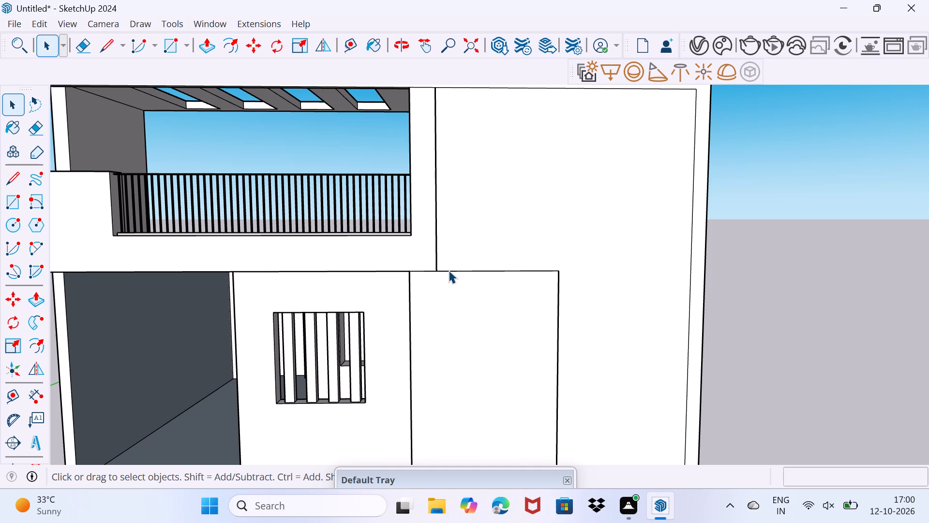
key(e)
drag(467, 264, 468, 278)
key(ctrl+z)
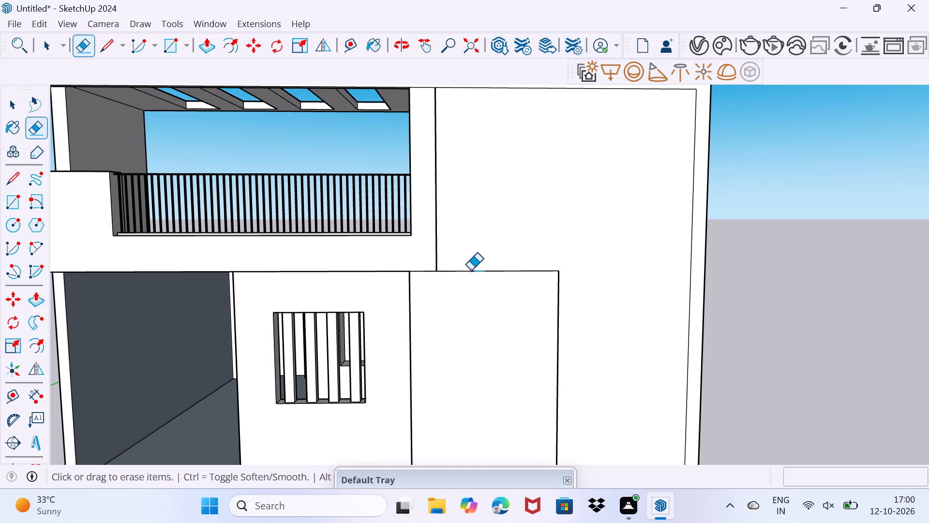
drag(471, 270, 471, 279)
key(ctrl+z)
Draw a second vertical line about 8' 3" long from the blank ground-floor panel's outer upper corner up to the roof slab.
scroll(471, 280, down, 2)
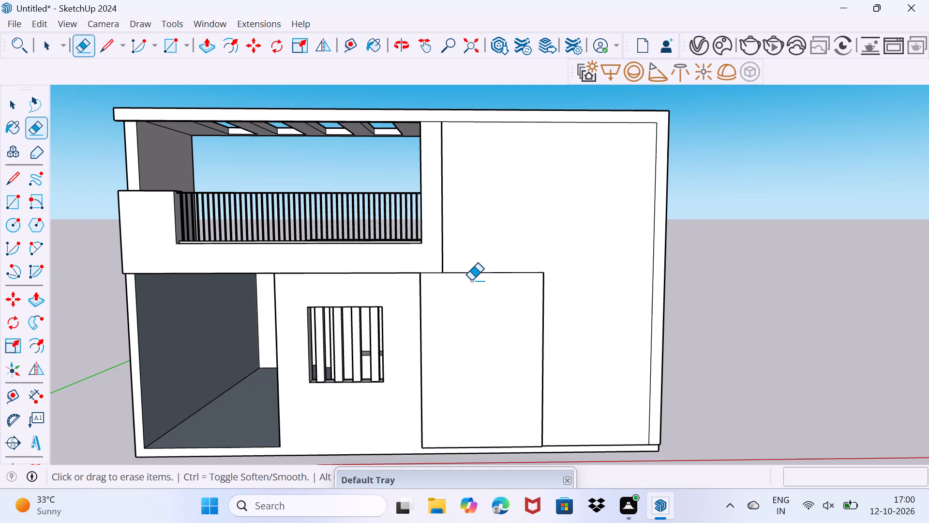
scroll(466, 284, down, 1)
middle_drag(466, 284, 460, 298)
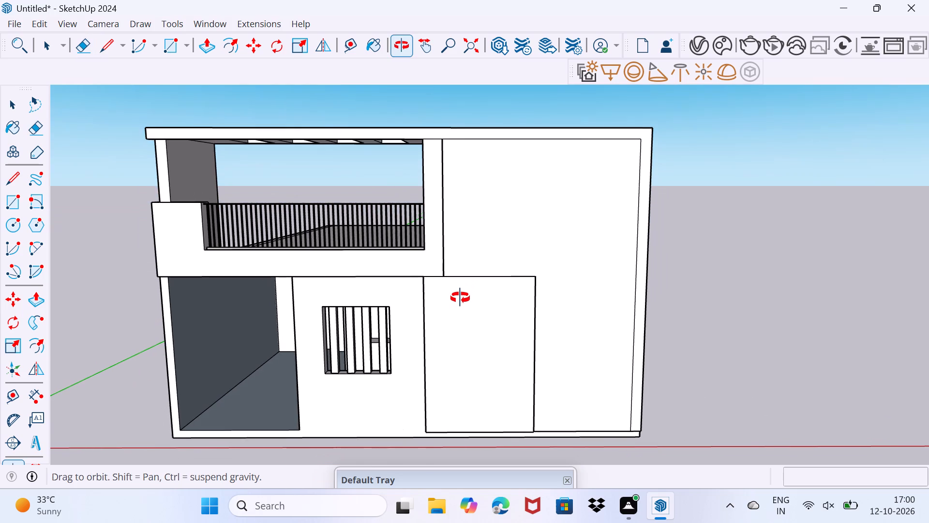
middle_drag(460, 298, 463, 295)
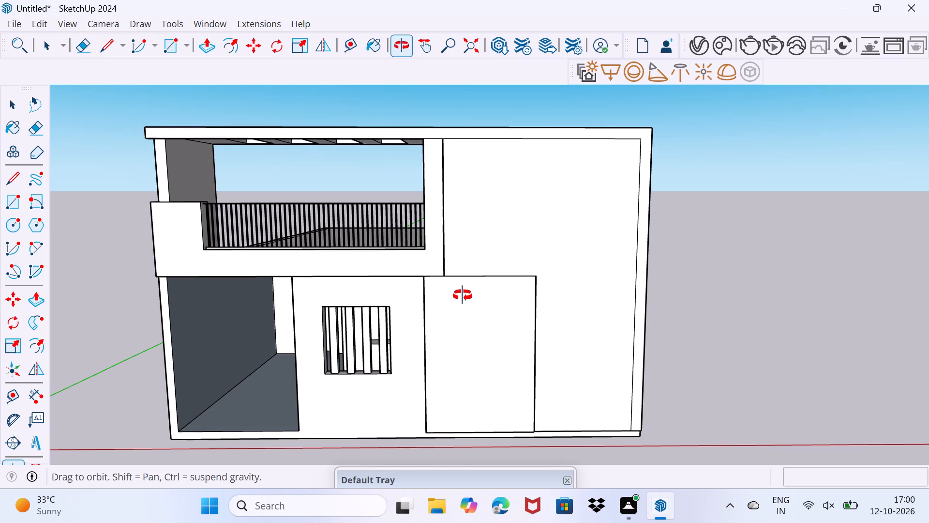
middle_drag(463, 295, 434, 282)
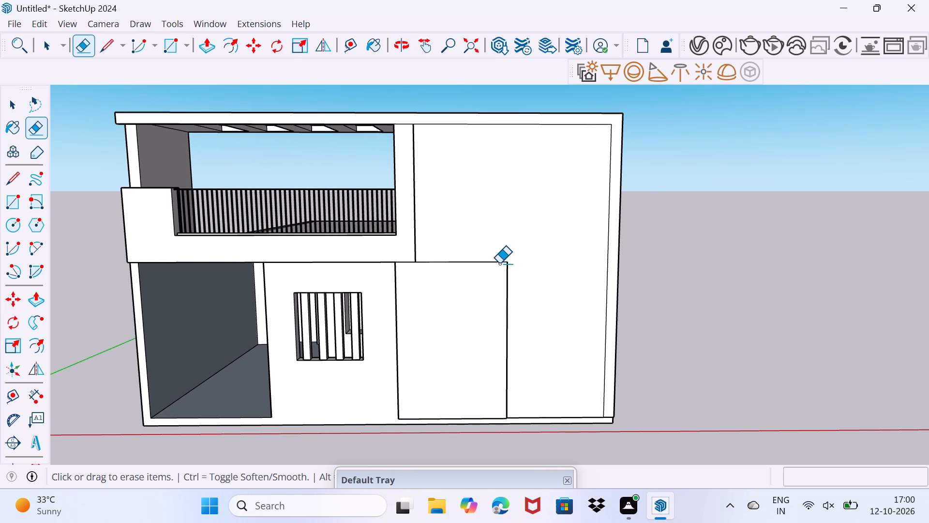
key(l)
click(505, 262)
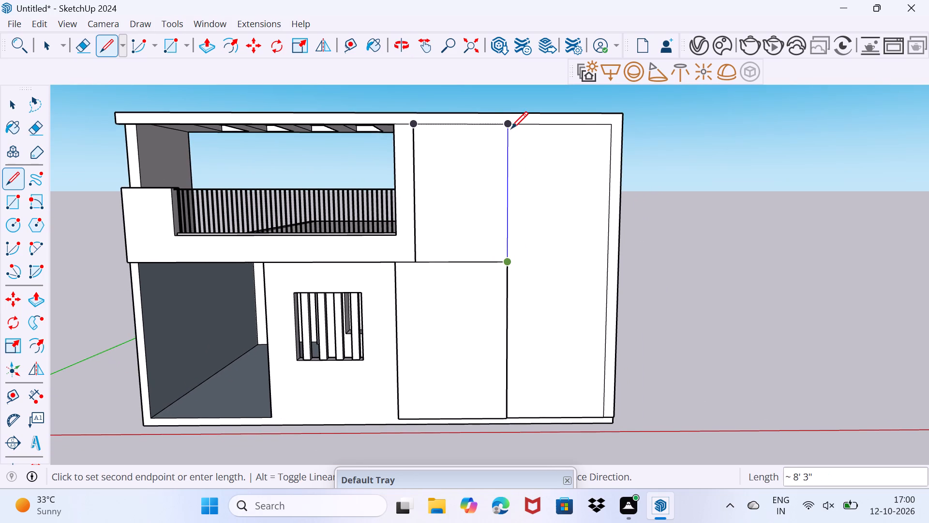
click(503, 127)
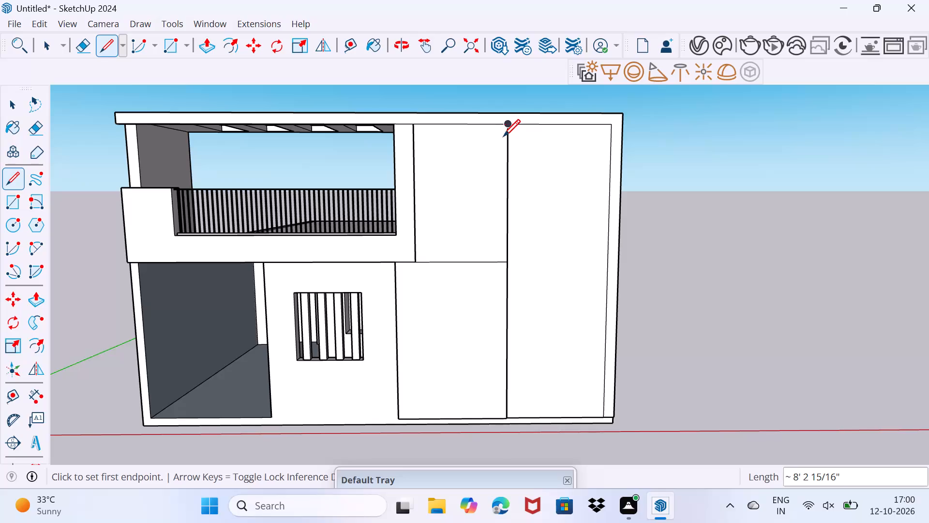
key(space)
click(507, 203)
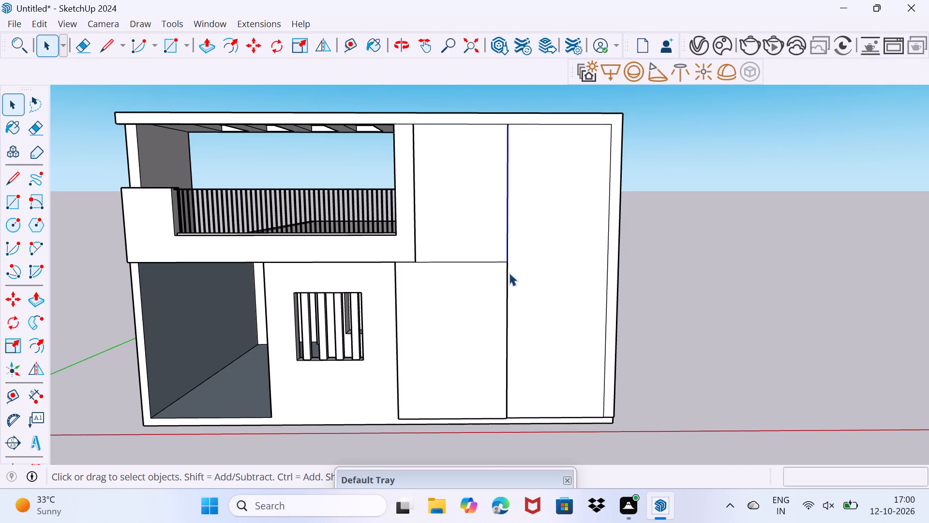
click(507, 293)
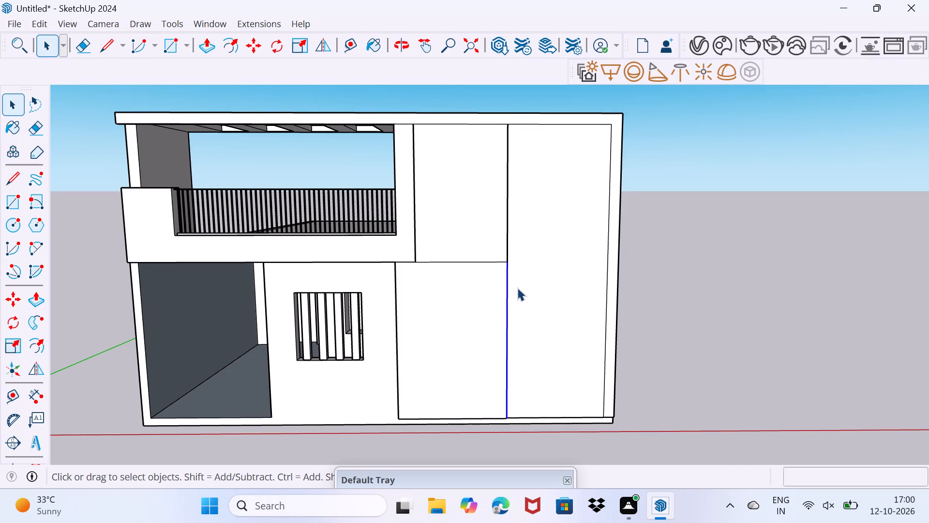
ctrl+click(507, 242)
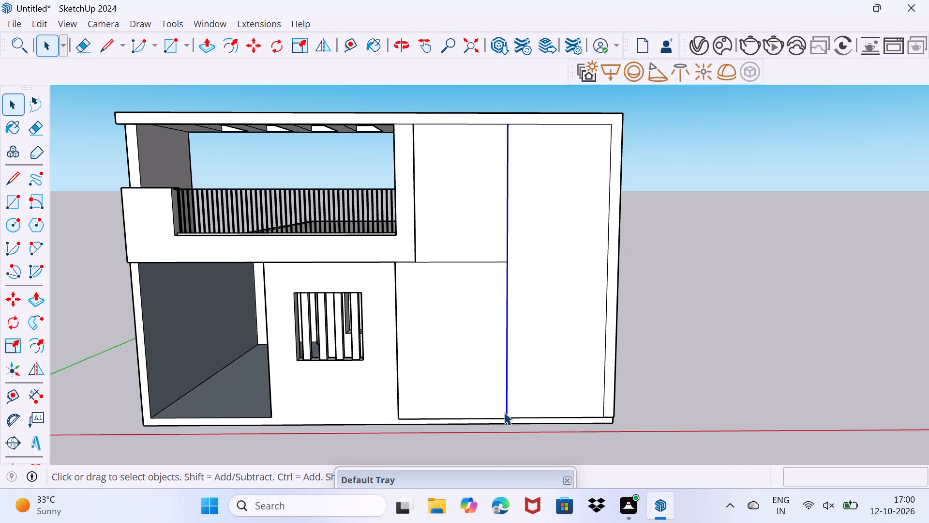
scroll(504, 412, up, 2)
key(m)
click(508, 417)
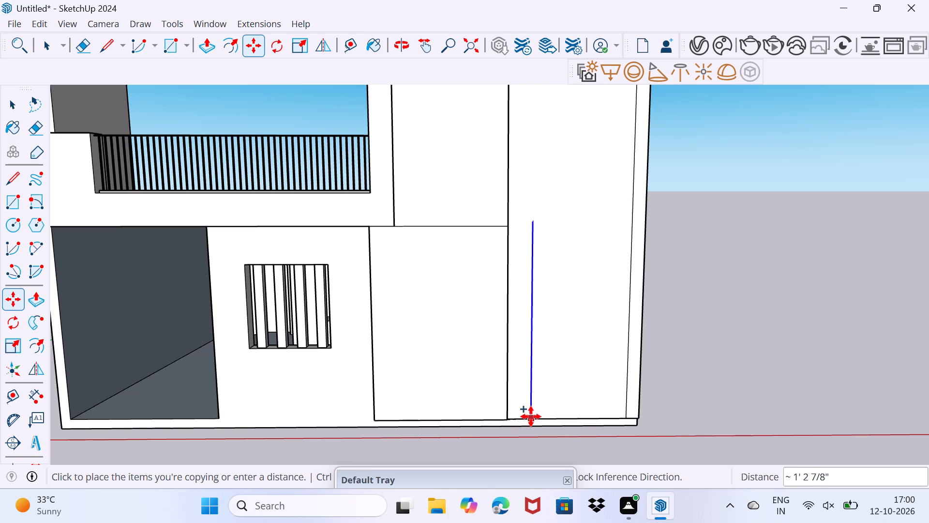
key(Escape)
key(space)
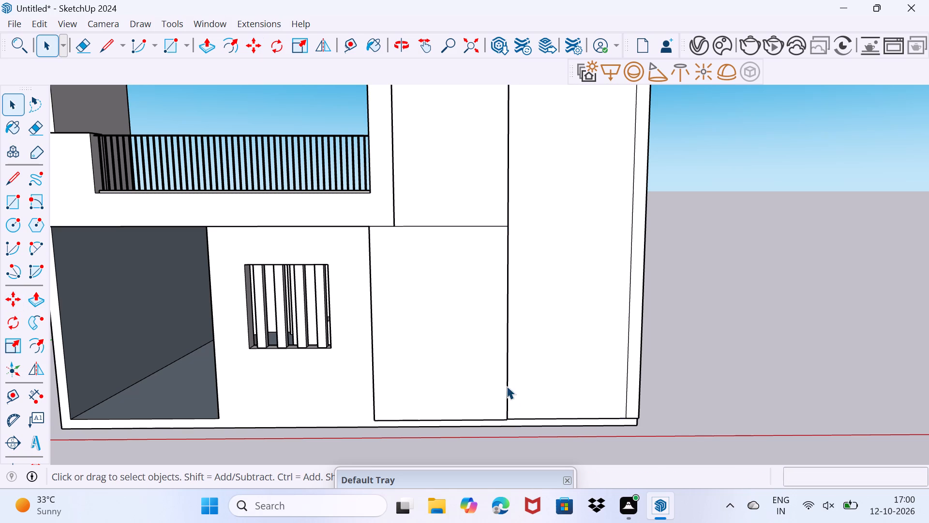
Copy both segments of the full-height vertical edge at the panel's outer side about 1' 7 7/16" along the red axis, toward the facade's outer end.
click(506, 382)
drag(463, 377, 471, 367)
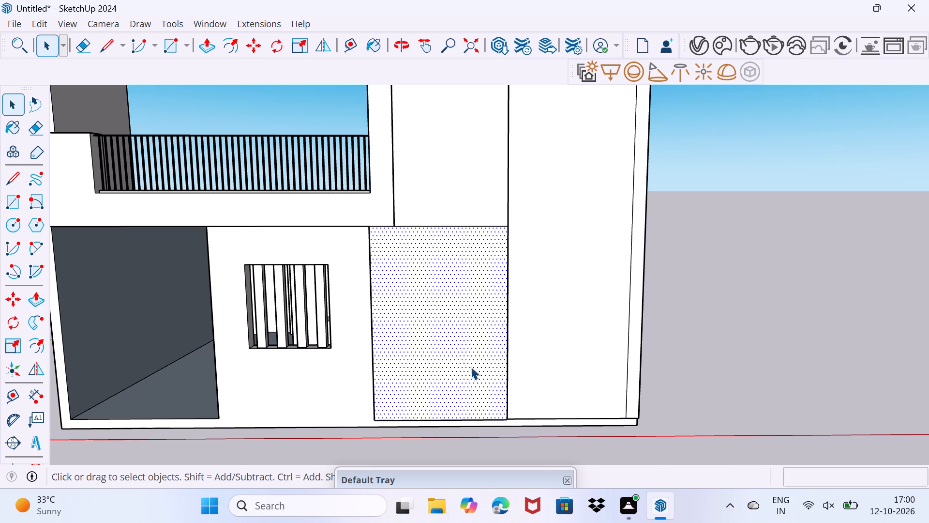
drag(471, 367, 491, 338)
scroll(488, 339, up, 1)
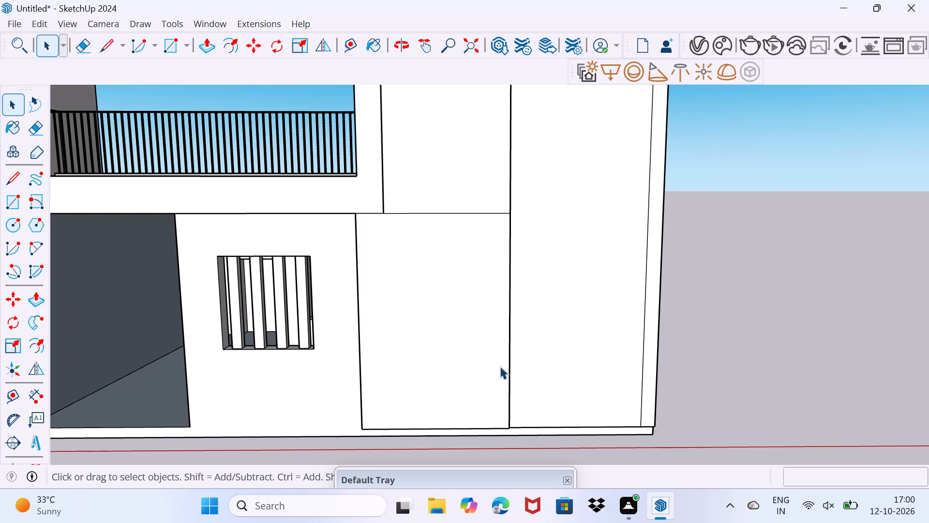
click(508, 376)
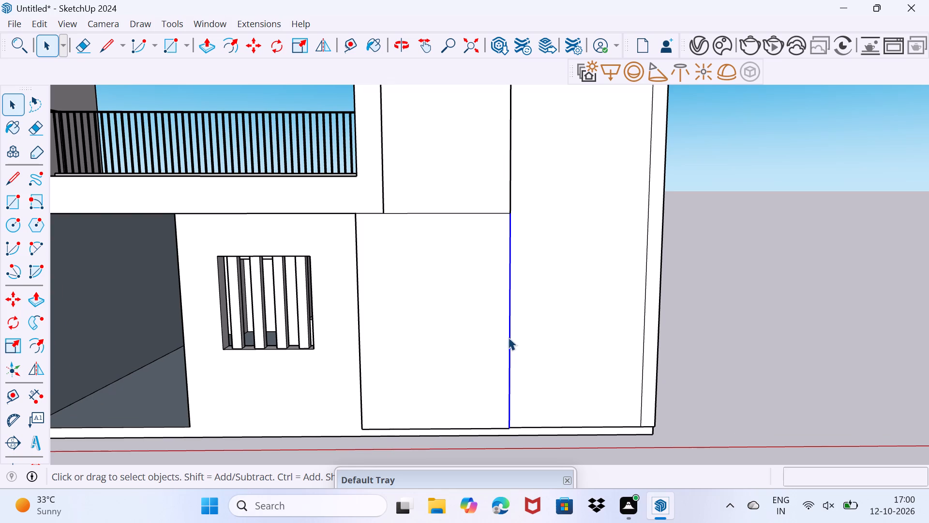
middle_drag(509, 335, 507, 355)
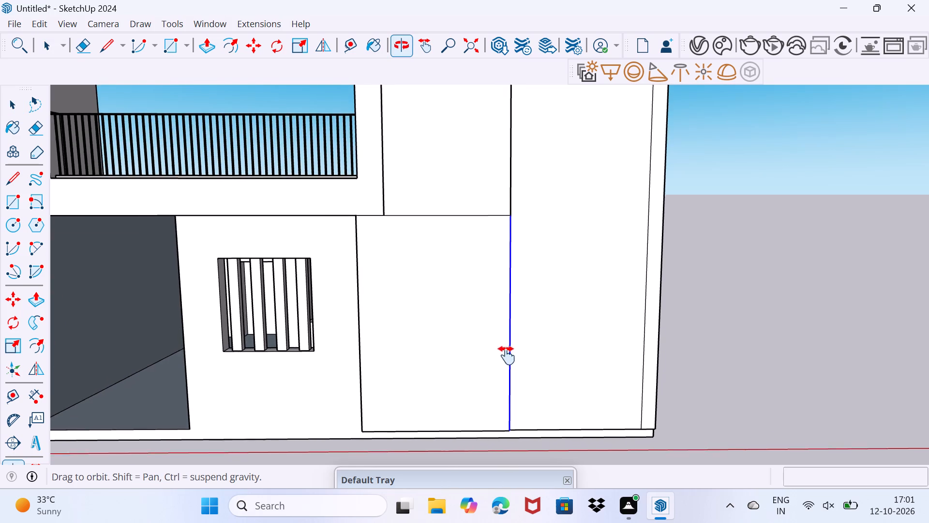
middle_drag(507, 355, 491, 419)
click(491, 287)
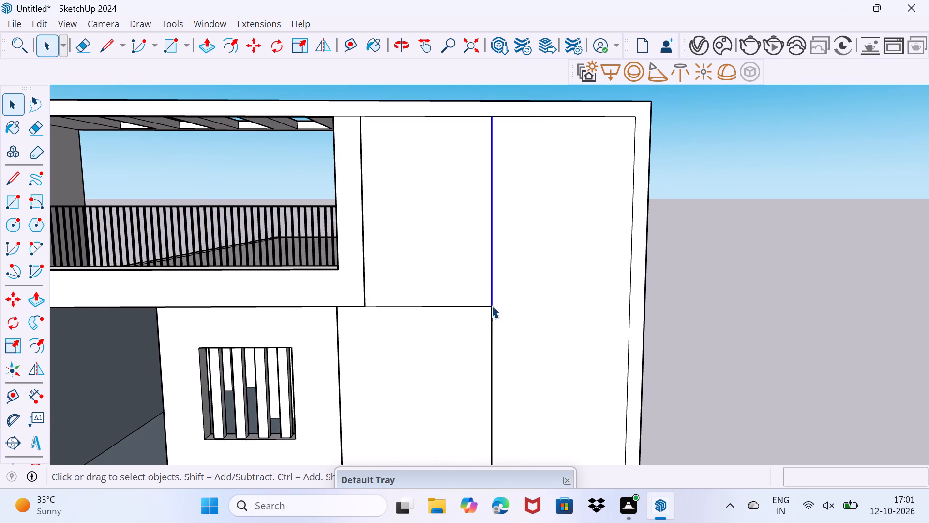
ctrl+click(491, 332)
scroll(491, 332, down, 3)
middle_drag(493, 351, 494, 330)
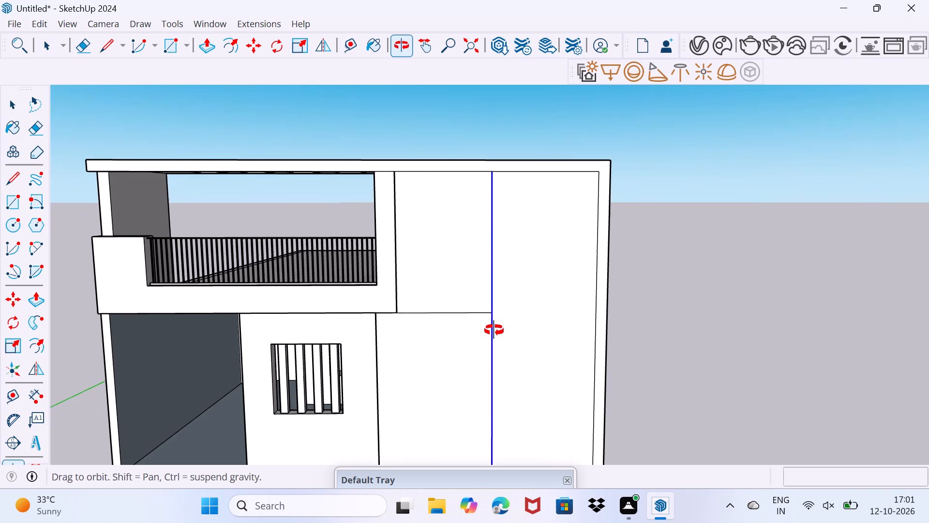
middle_drag(494, 330, 478, 196)
scroll(469, 340, up, 1)
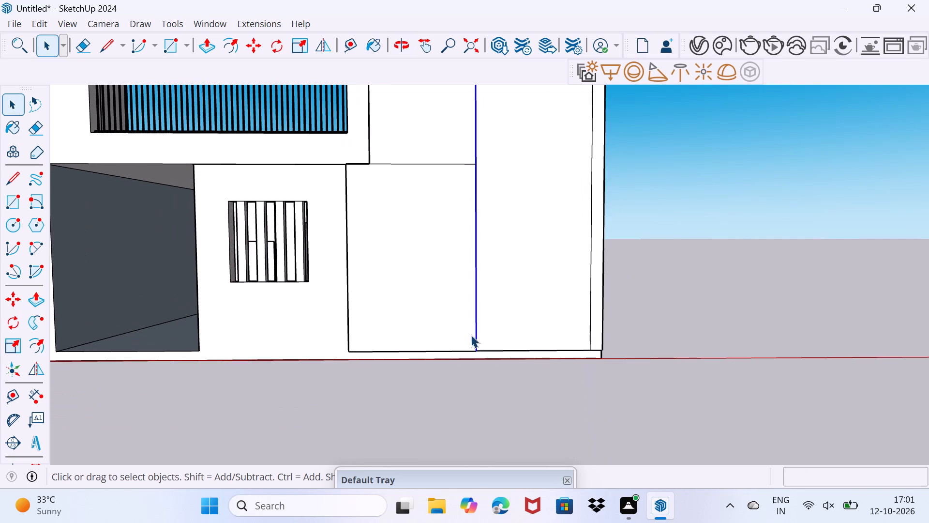
key(m)
key(comma)
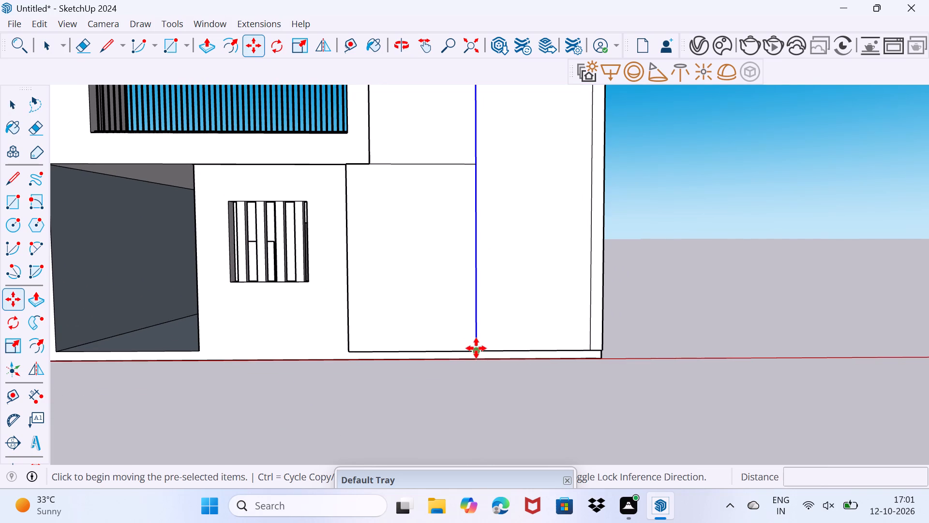
click(476, 348)
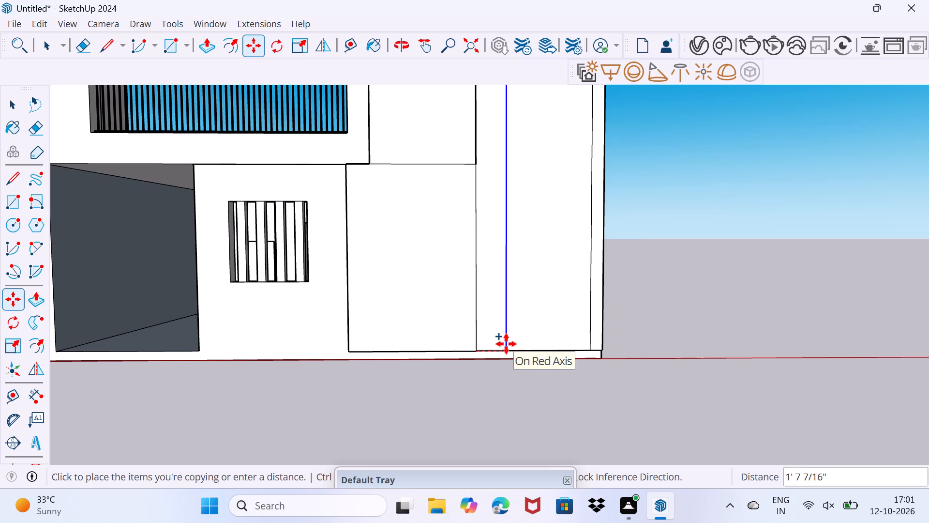
click(506, 344)
key(space)
Erase the lower segment of the original vertical edge at the outer side of the blank ground-floor panel.
scroll(478, 327, down, 5)
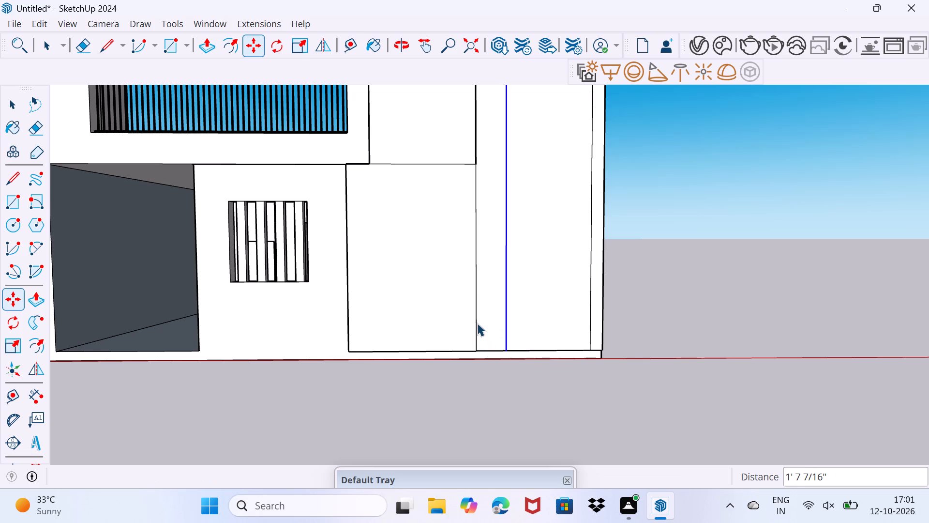
scroll(472, 275, down, 5)
scroll(475, 236, up, 2)
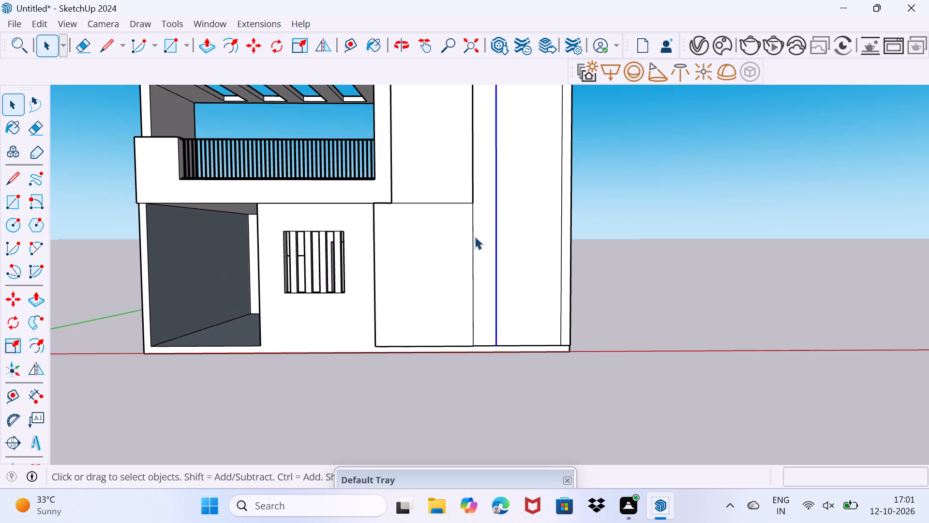
key(e)
click(474, 233)
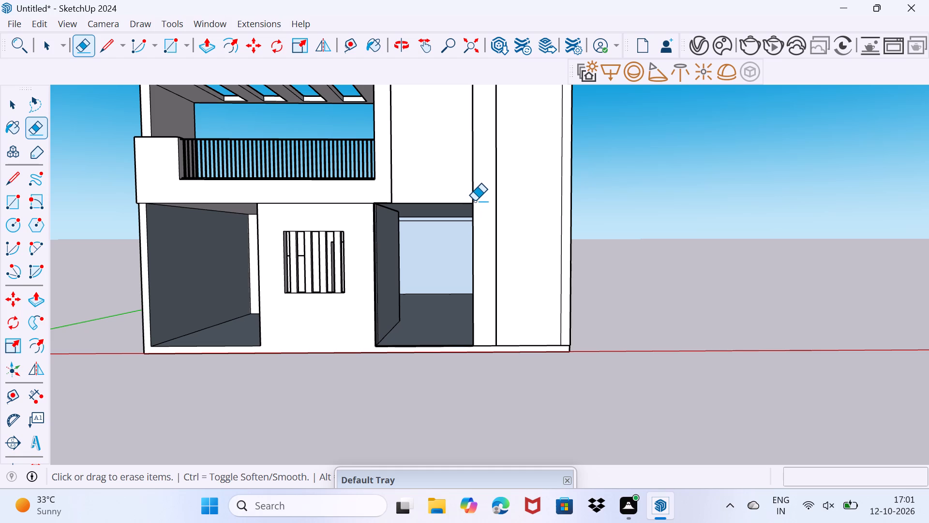
Undo the last erasure and erase the upper segment of the original vertical edge above the blank ground-floor panel's outer corner instead.
key(ctrl+z)
drag(469, 188, 478, 185)
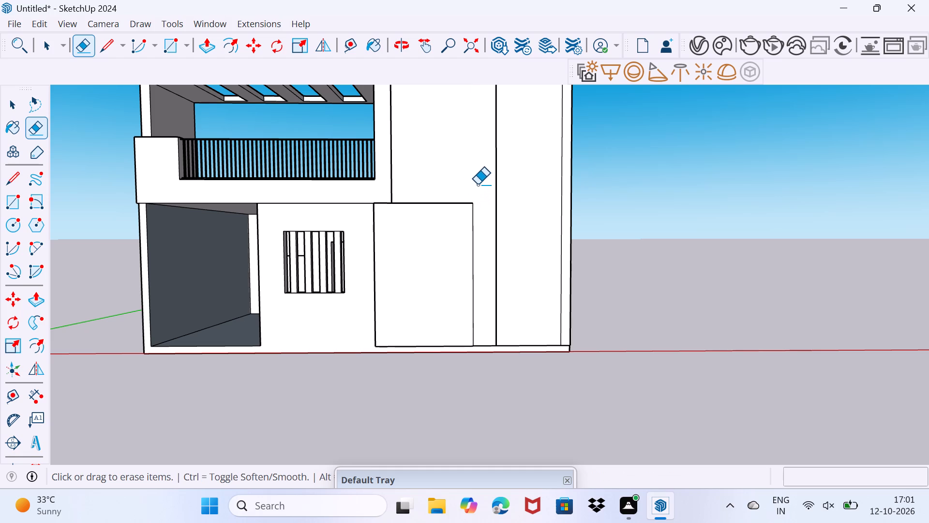
Erase the upper-floor vertical line beside the balcony opening, running from the blank panel's top edge up to the roof slab.
scroll(448, 212, up, 2)
middle_drag(448, 211, 540, 177)
scroll(403, 257, up, 2)
middle_drag(424, 219, 404, 326)
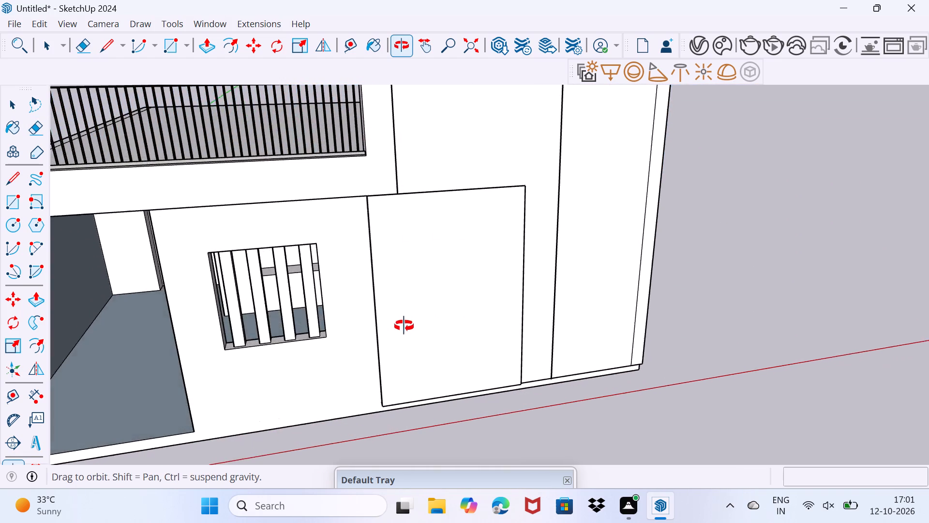
middle_drag(404, 326, 352, 287)
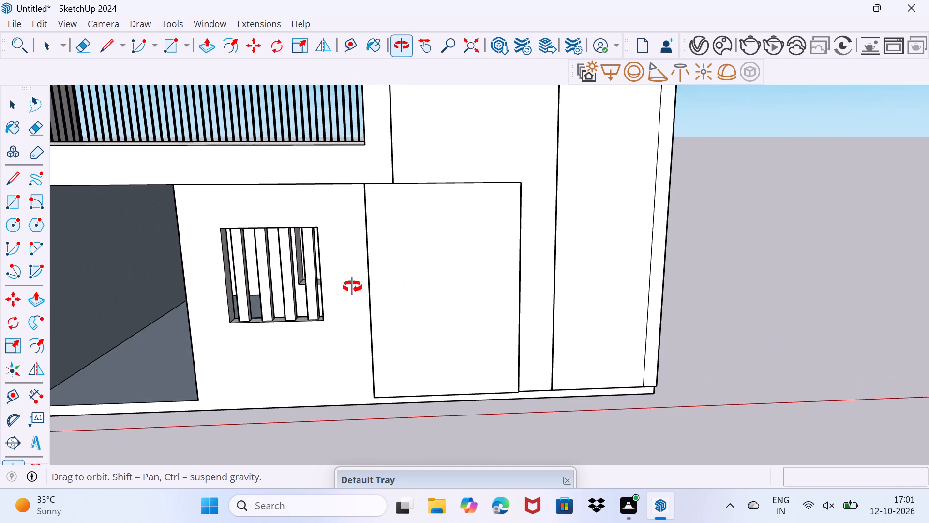
middle_drag(352, 287, 354, 284)
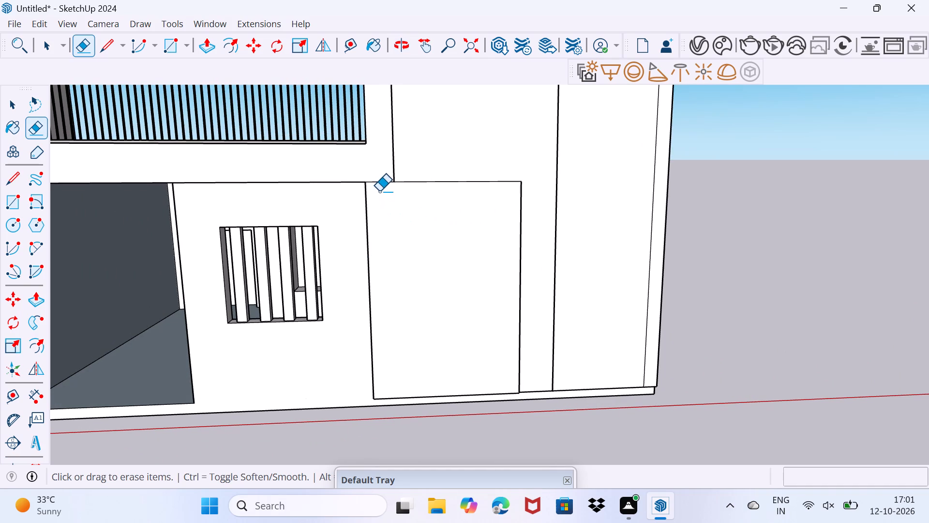
middle_drag(376, 210, 339, 211)
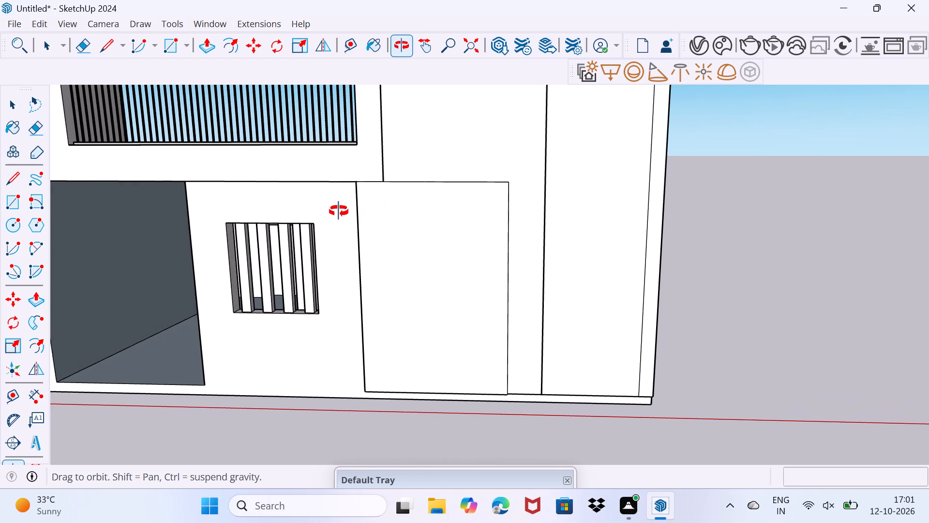
middle_drag(339, 211, 349, 208)
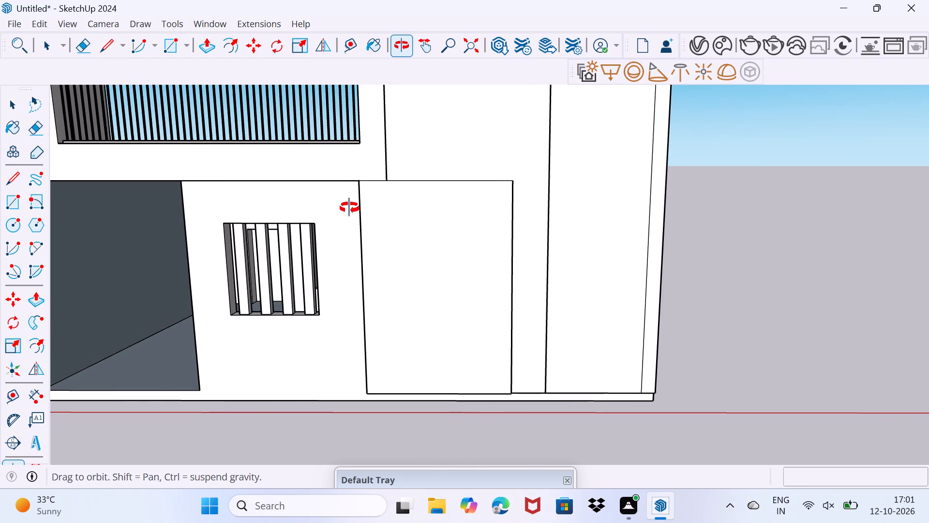
middle_drag(349, 208, 213, 401)
middle_drag(247, 379, 249, 377)
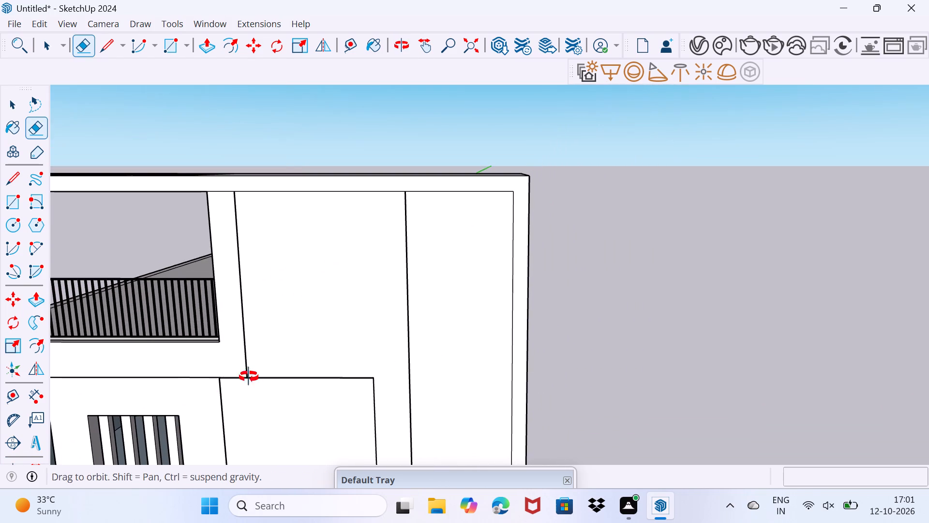
middle_drag(249, 377, 268, 353)
drag(245, 331, 268, 327)
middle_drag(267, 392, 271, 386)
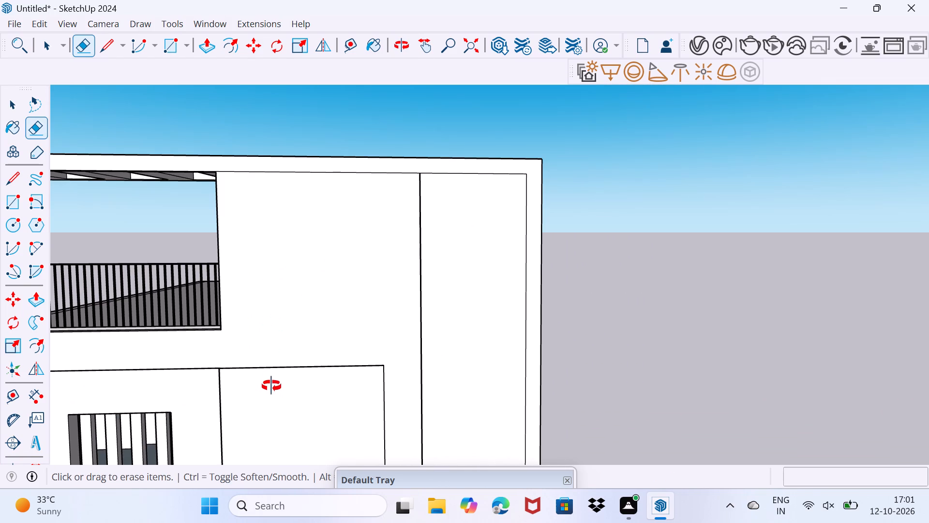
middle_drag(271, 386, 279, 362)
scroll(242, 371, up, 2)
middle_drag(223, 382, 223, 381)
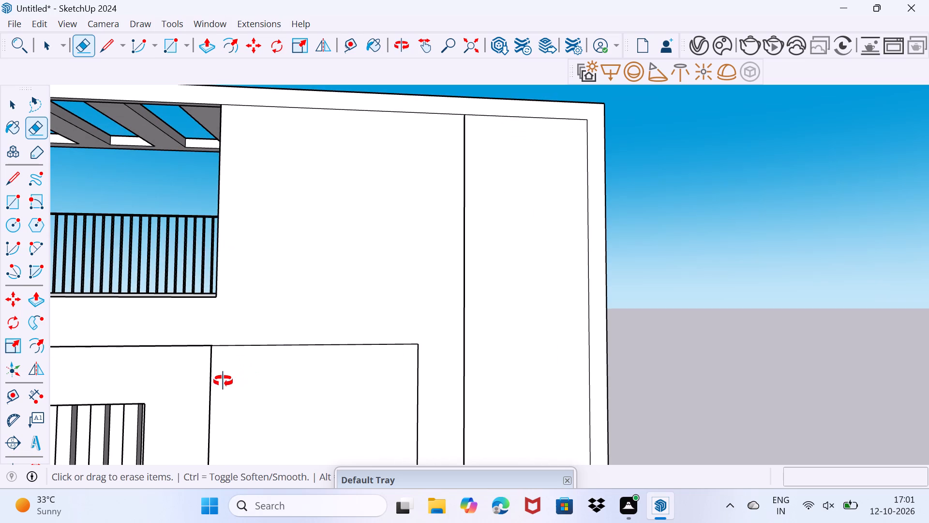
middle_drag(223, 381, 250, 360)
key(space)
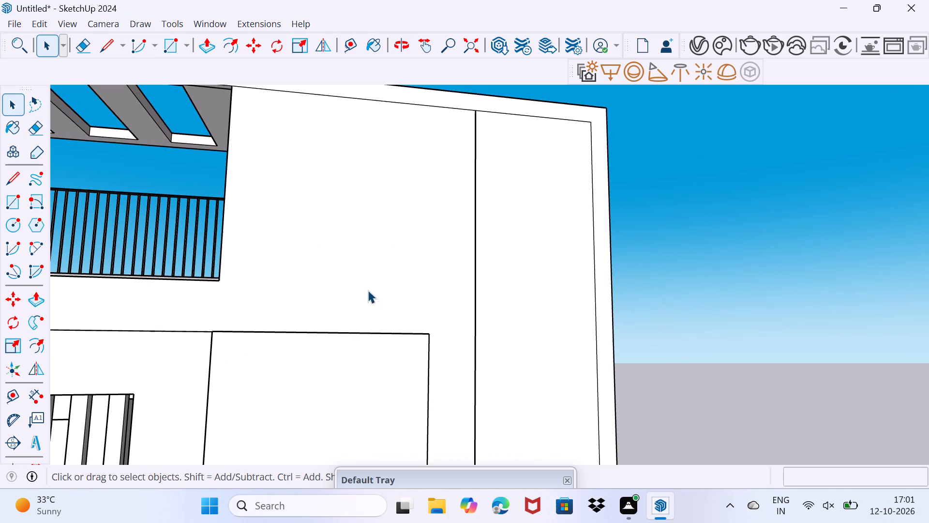
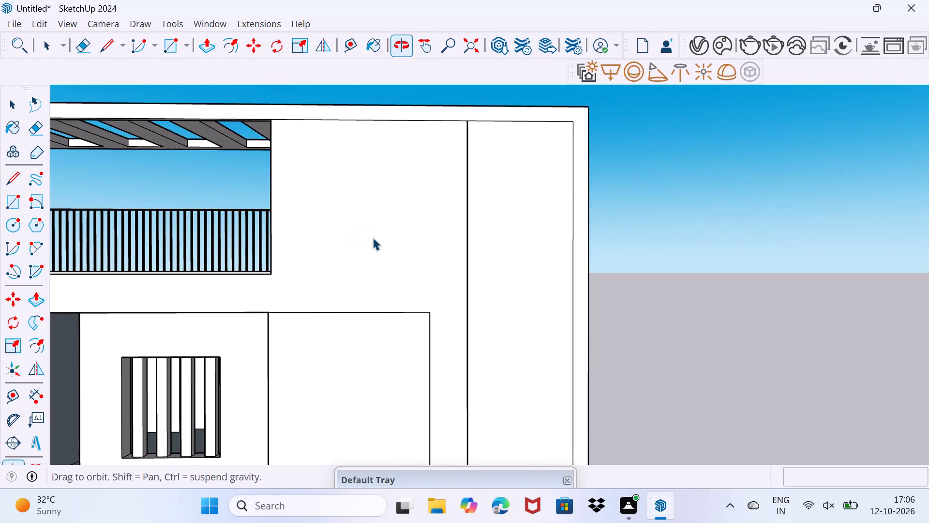
Push/Pull the narrow top face of the blank ground-floor panel upward about 1' 3 5/16".
scroll(278, 329, up, 3)
middle_drag(260, 327, 308, 306)
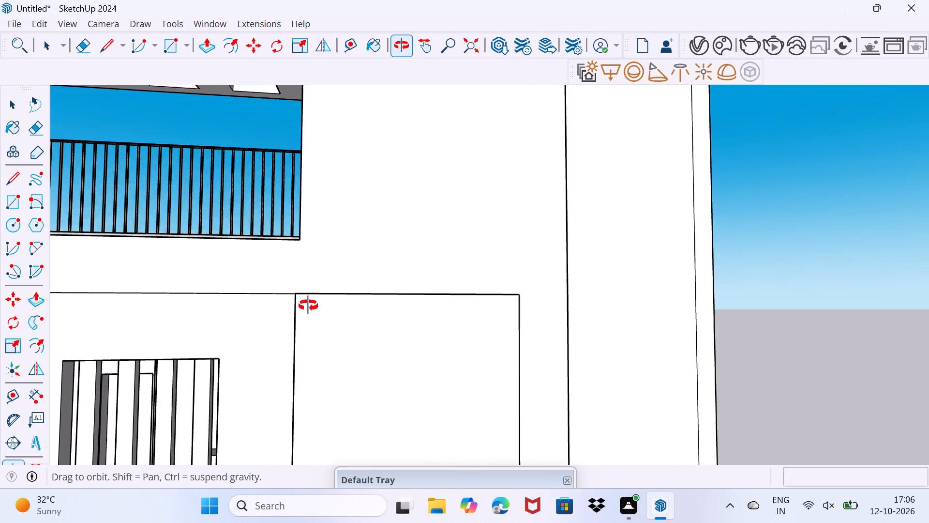
middle_drag(308, 306, 533, 275)
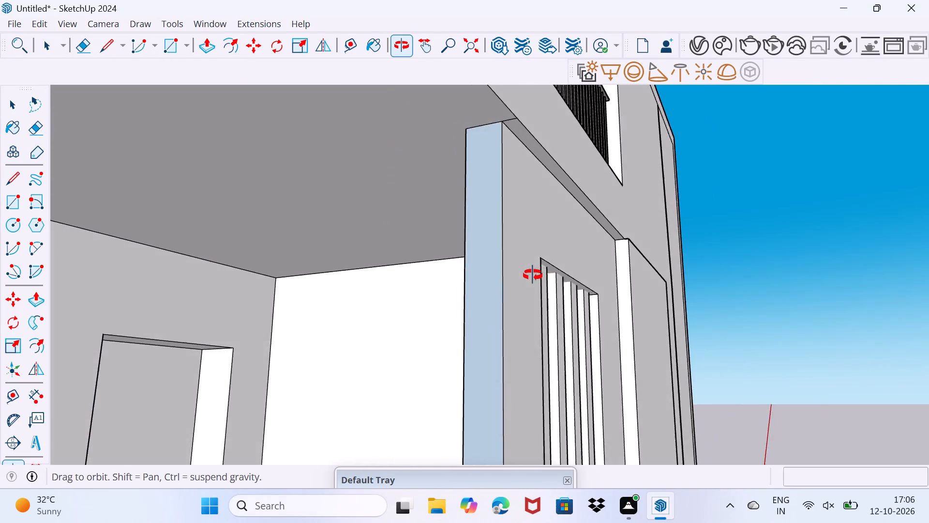
middle_drag(533, 275, 152, 348)
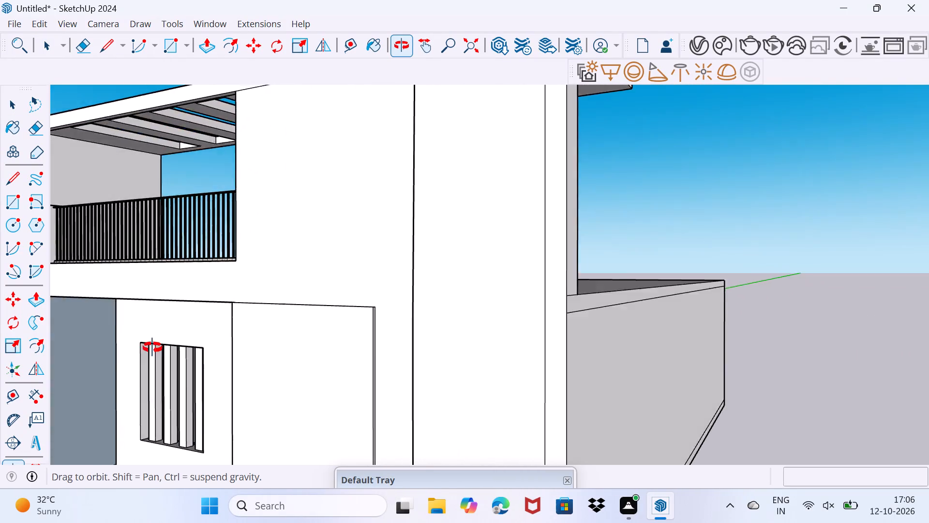
middle_drag(152, 348, 264, 400)
scroll(281, 381, up, 4)
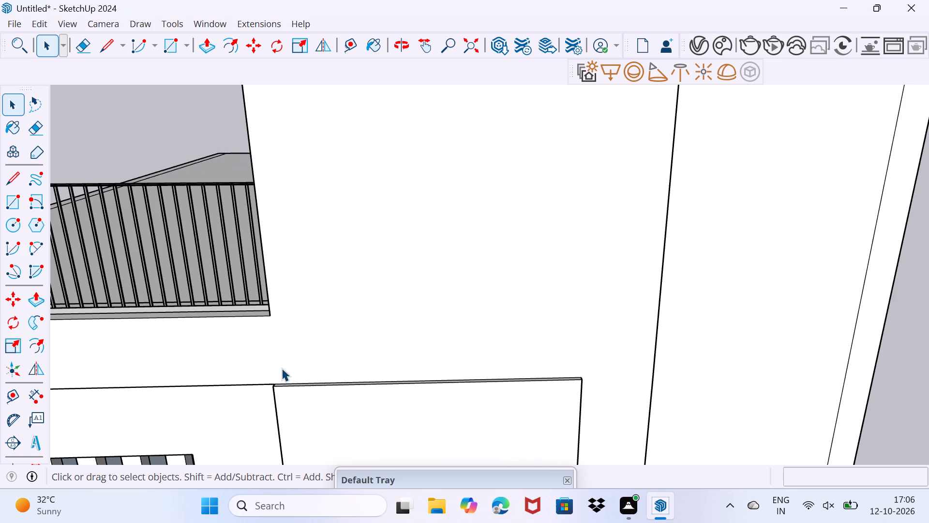
scroll(294, 394, up, 1)
middle_drag(294, 394, 287, 461)
scroll(326, 391, up, 2)
middle_drag(335, 385, 152, 377)
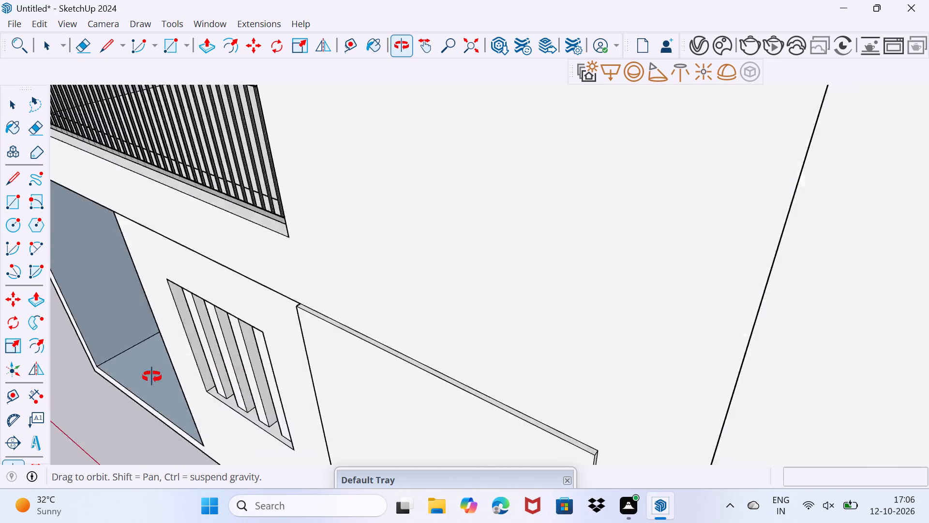
middle_drag(152, 377, 134, 375)
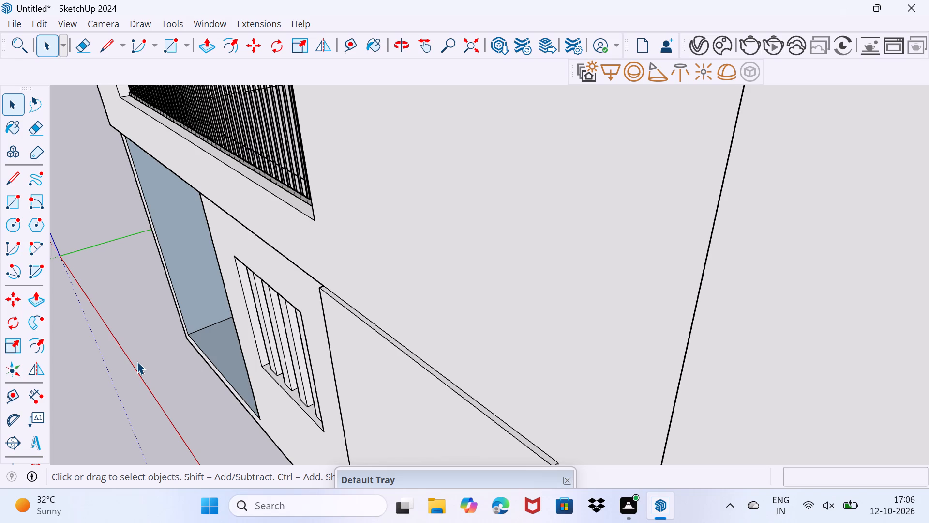
scroll(150, 335, down, 1)
scroll(405, 391, up, 1)
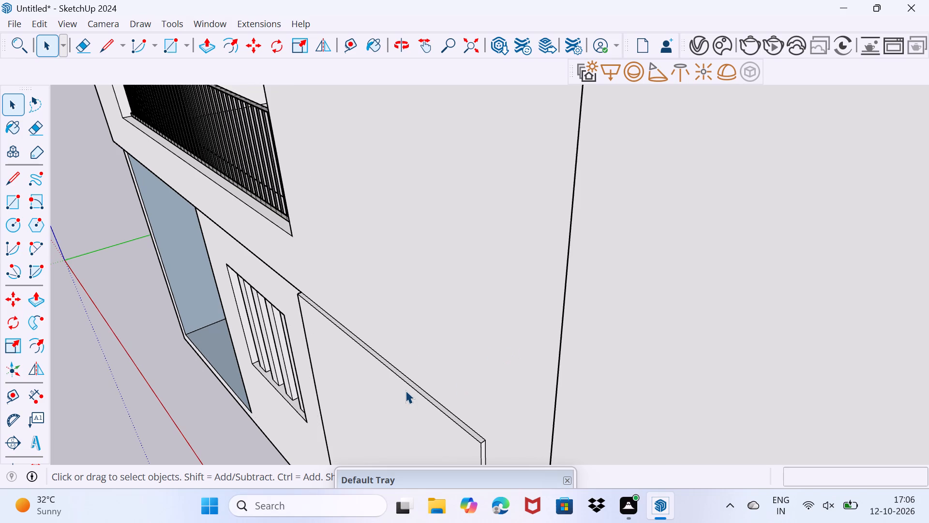
scroll(405, 390, up, 1)
middle_drag(405, 388, 292, 403)
middle_drag(298, 400, 405, 354)
scroll(207, 411, up, 3)
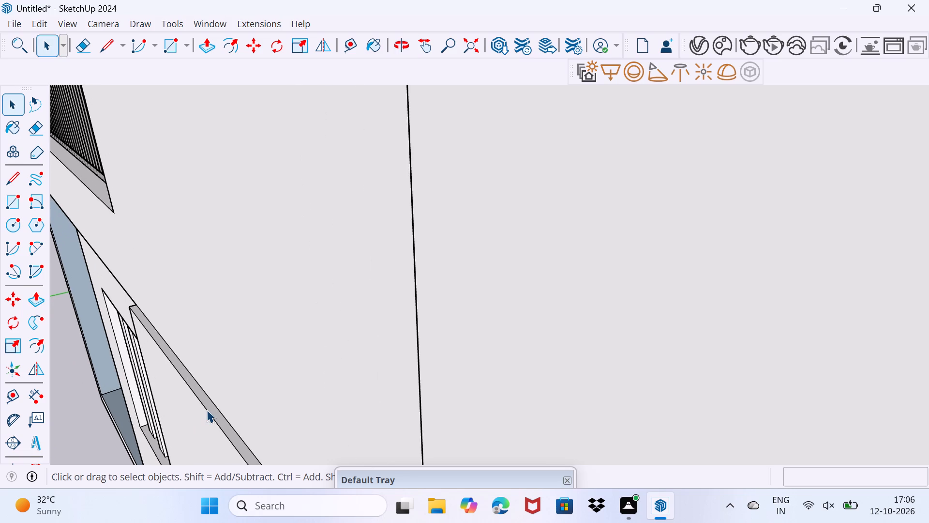
scroll(207, 410, up, 2)
click(210, 406)
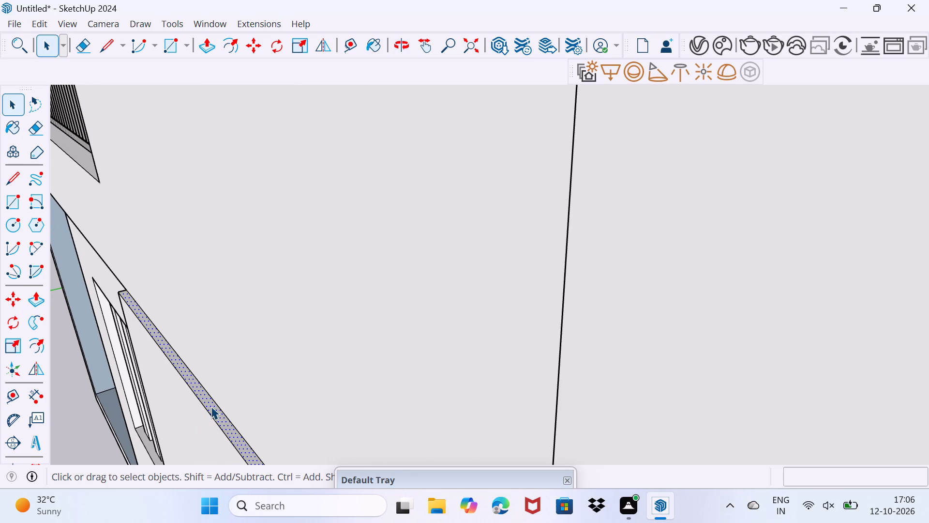
key(p)
click(211, 406)
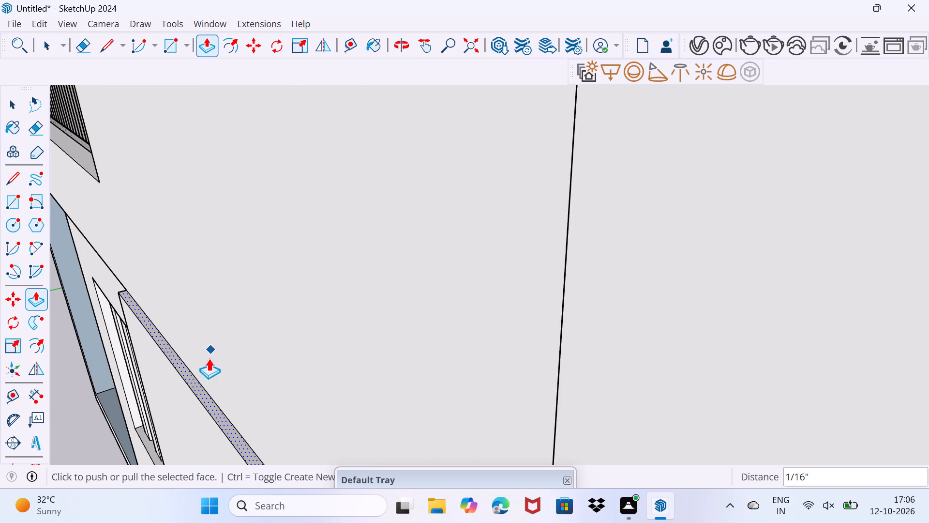
click(204, 381)
click(204, 378)
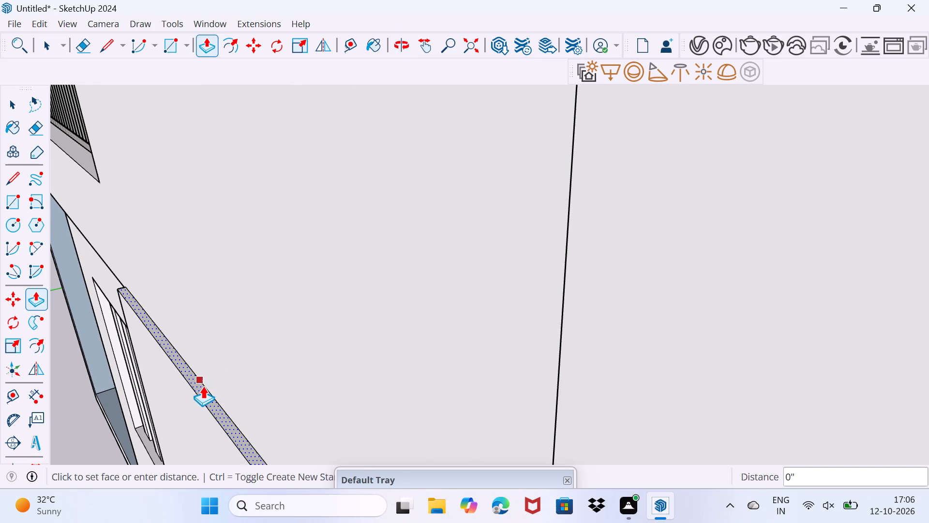
click(202, 389)
drag(198, 390, 289, 274)
scroll(289, 274, down, 7)
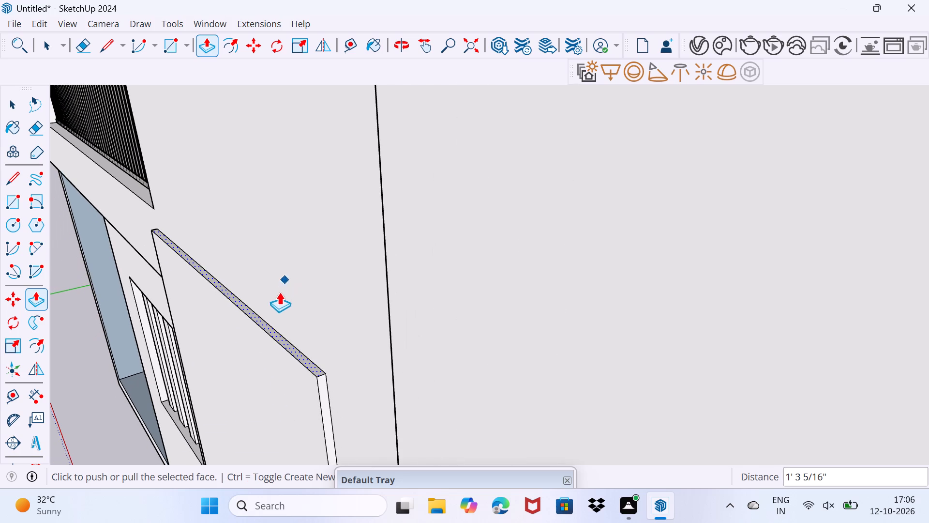
Pull the blank panel's top face further up past the balcony railing until it meets the underside of the roof slab.
drag(253, 312, 305, 203)
scroll(305, 203, down, 2)
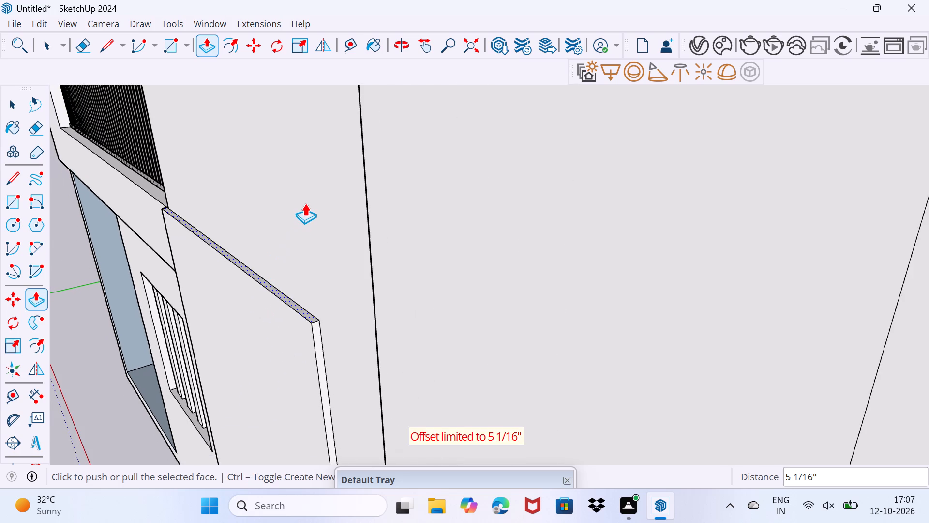
scroll(235, 233, down, 3)
middle_drag(207, 242, 370, 309)
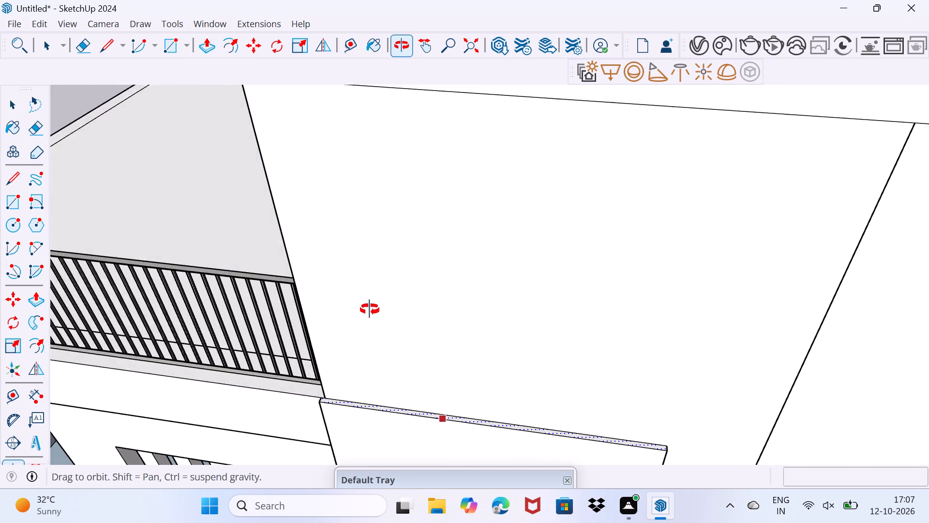
middle_drag(370, 309, 385, 292)
scroll(385, 292, down, 4)
scroll(409, 345, up, 3)
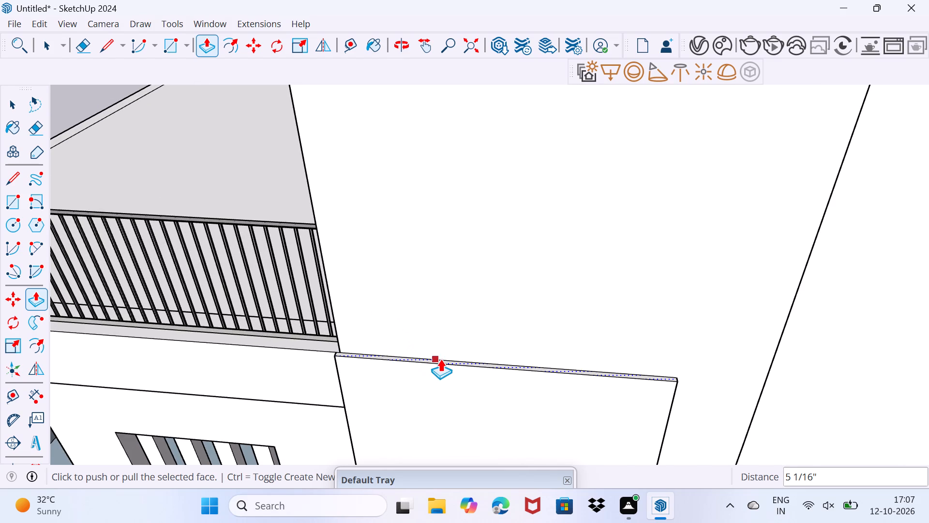
drag(441, 359, 530, 141)
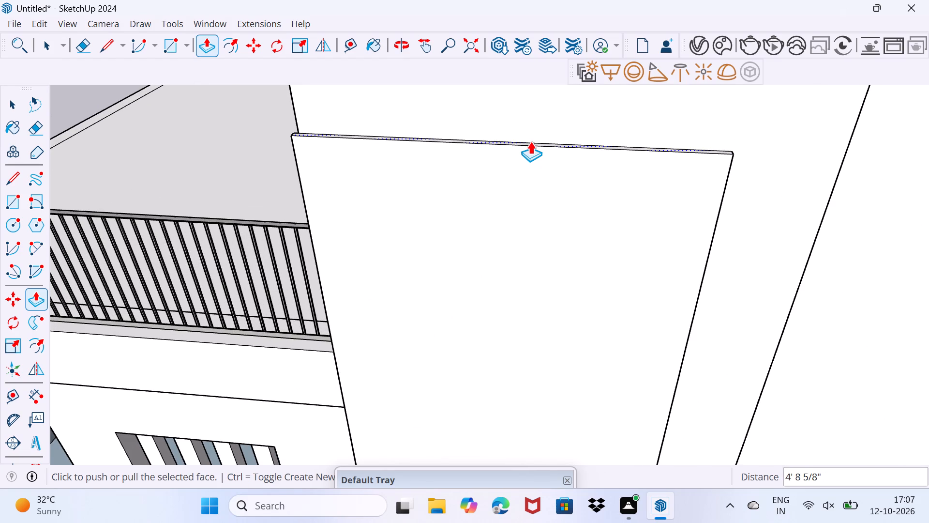
shift+middle_drag(530, 141, 461, 268)
drag(461, 268, 474, 210)
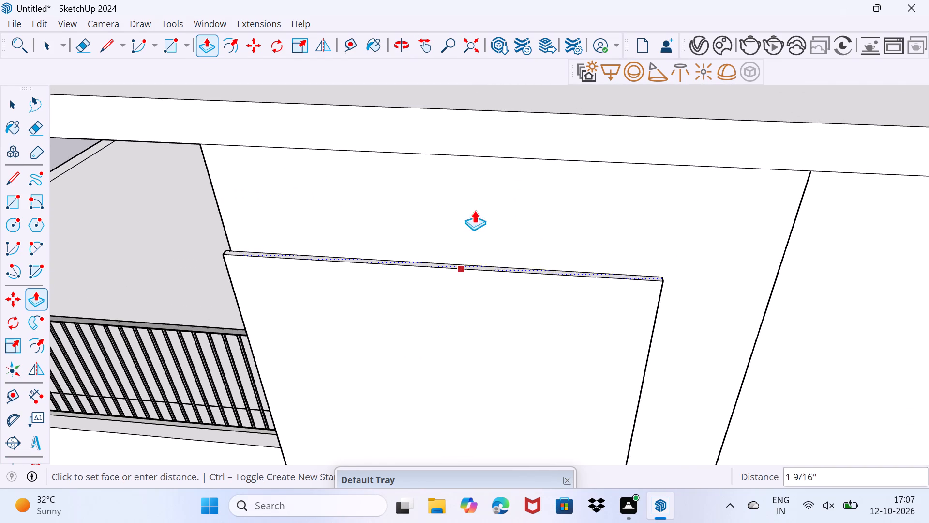
drag(474, 210, 500, 156)
key(space)
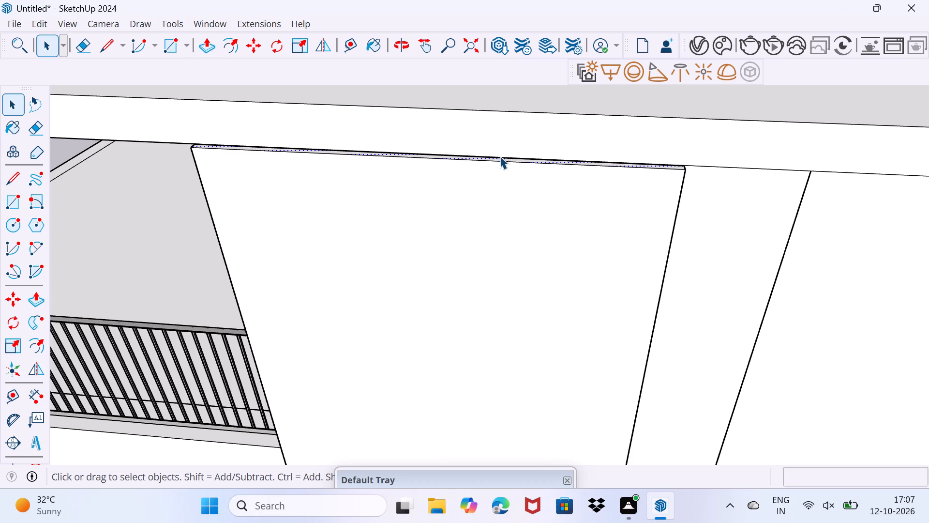
drag(428, 246, 451, 222)
Push/Pull the full-height panel's narrow outer side face about 1' 6 3/8" toward the vertical line near the facade's outer end.
middle_drag(384, 195, 87, 152)
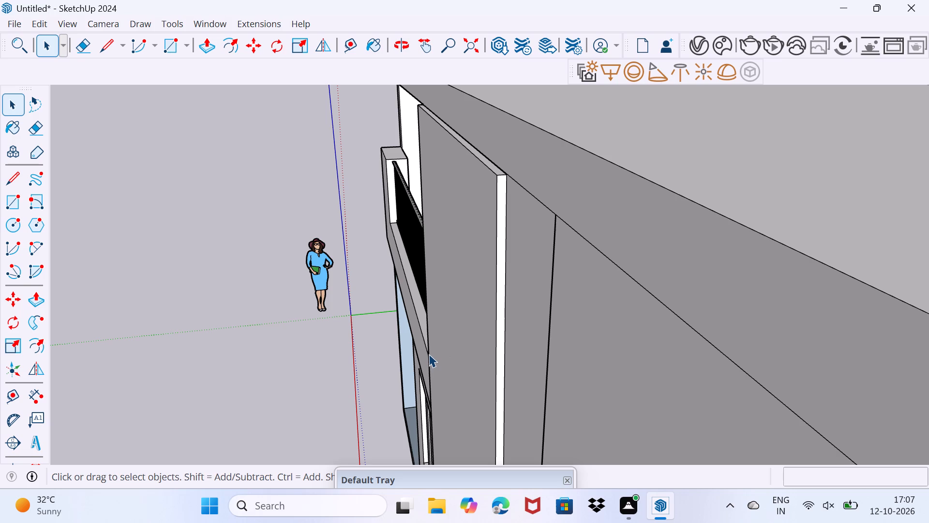
middle_drag(510, 402, 549, 391)
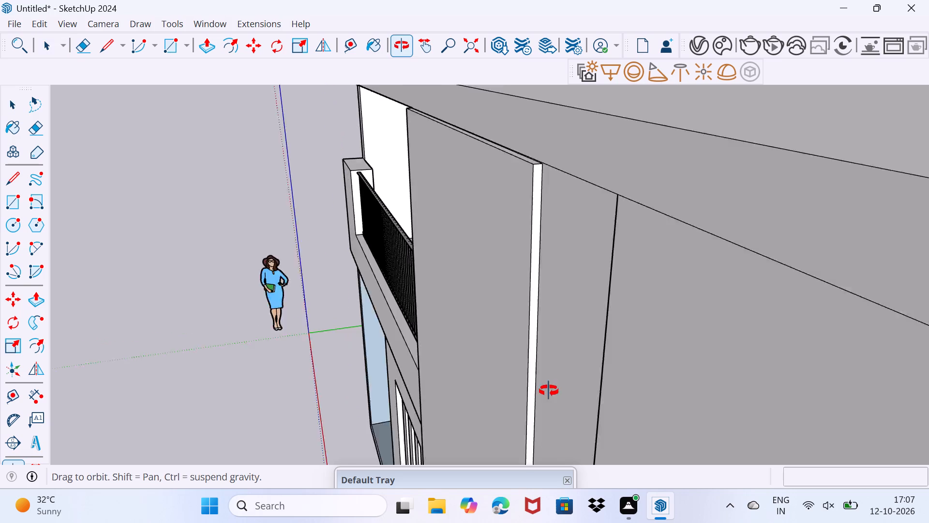
middle_drag(549, 391, 515, 369)
scroll(500, 355, up, 3)
middle_drag(500, 343, 484, 344)
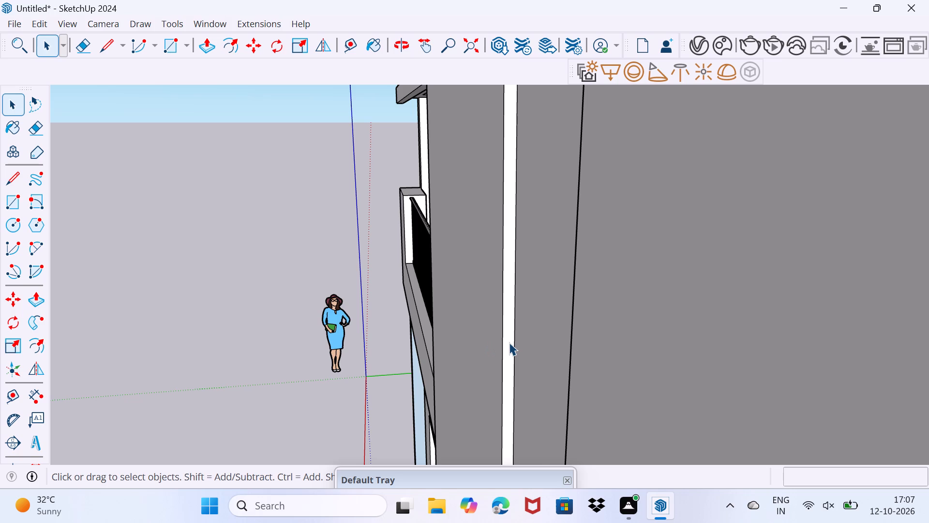
click(509, 342)
key(p)
click(509, 339)
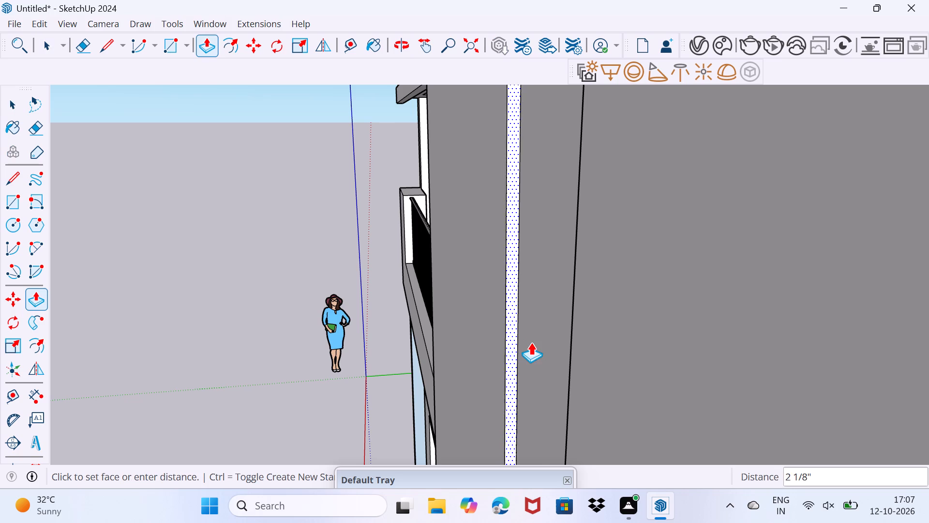
click(629, 344)
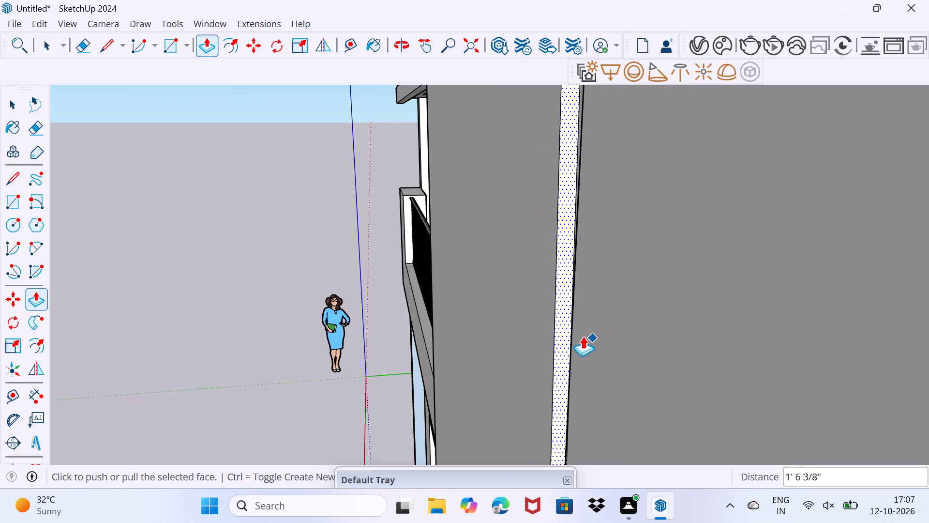
middle_drag(552, 329, 728, 400)
scroll(728, 400, down, 1)
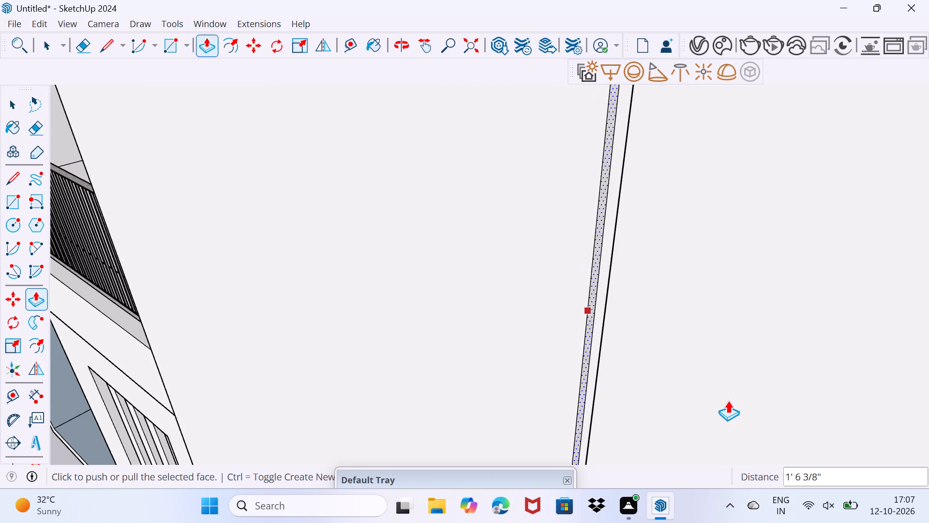
scroll(728, 400, down, 11)
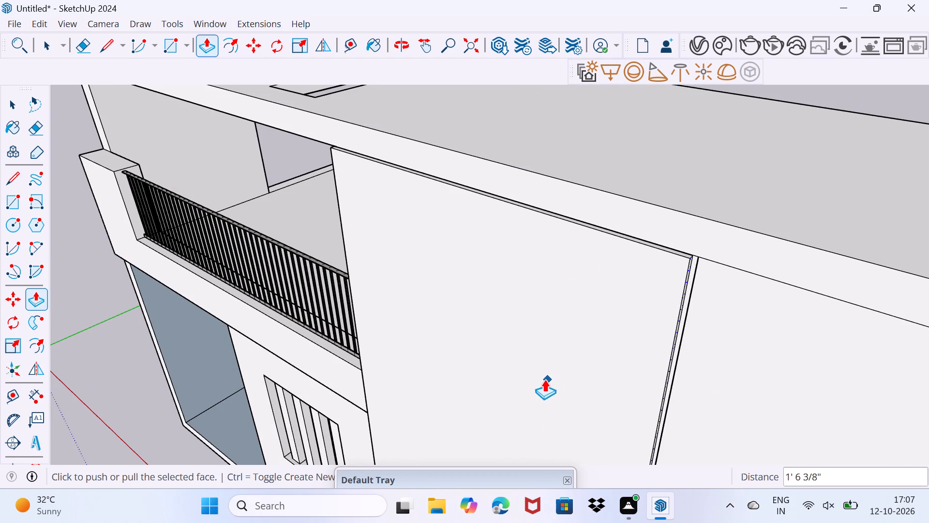
key(space)
Examine the junction between the full-height panel's inner side and the end of the balcony railing and its ledge.
middle_drag(449, 365, 711, 356)
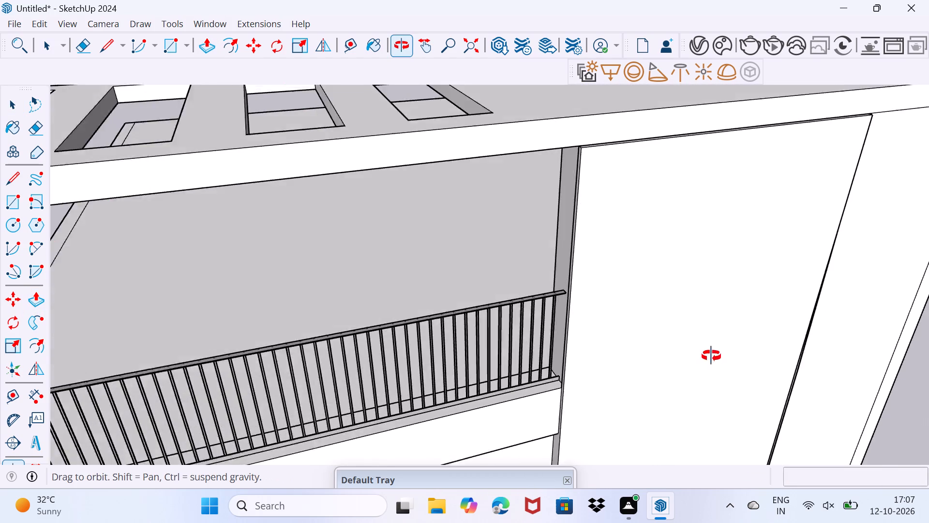
middle_drag(711, 356, 779, 321)
scroll(574, 382, up, 4)
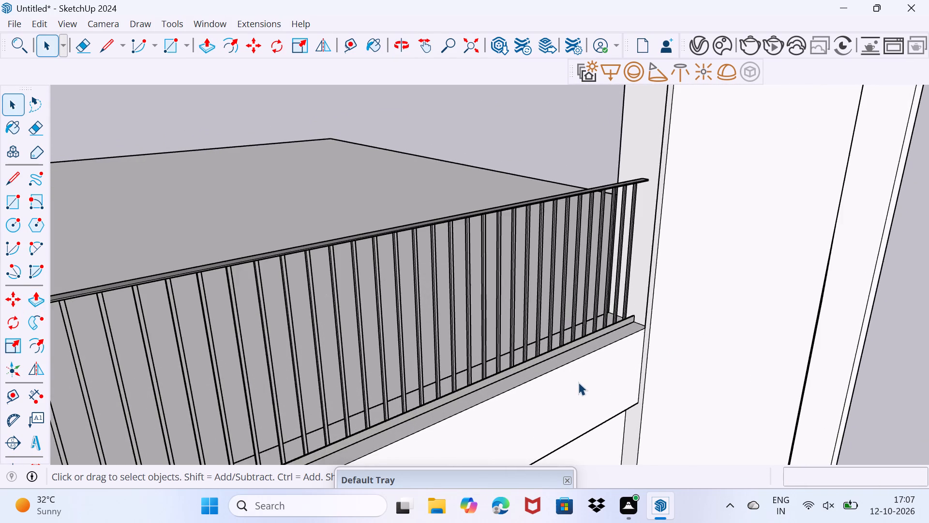
scroll(589, 385, up, 2)
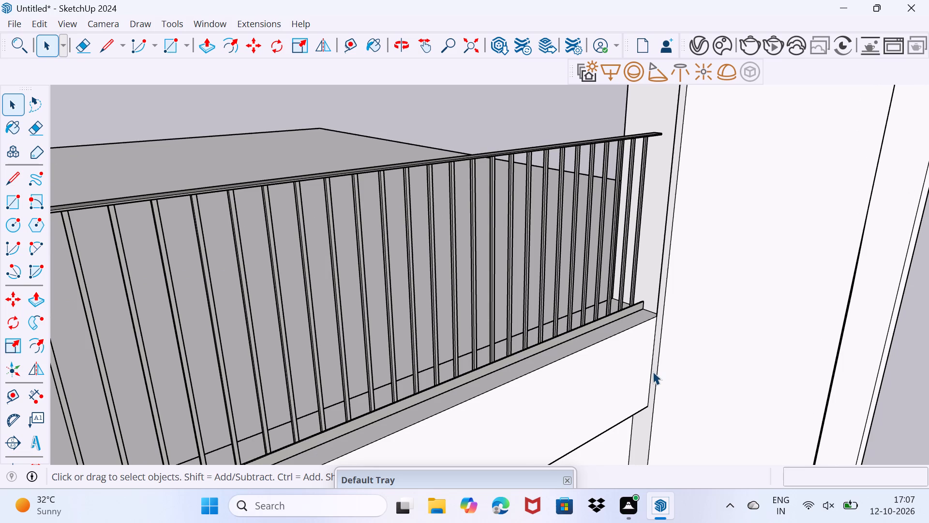
click(653, 371)
drag(580, 371, 584, 366)
middle_click(664, 346)
scroll(664, 346, down, 3)
Erase the full-height vertical line on the wall just beyond the raised panel's outer side.
middle_drag(737, 333, 397, 277)
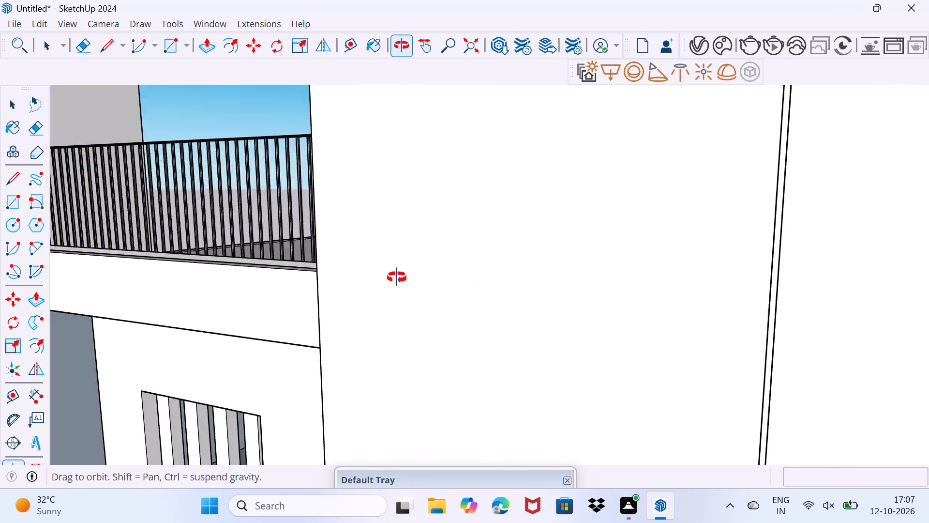
middle_drag(397, 277, 396, 277)
scroll(610, 310, up, 5)
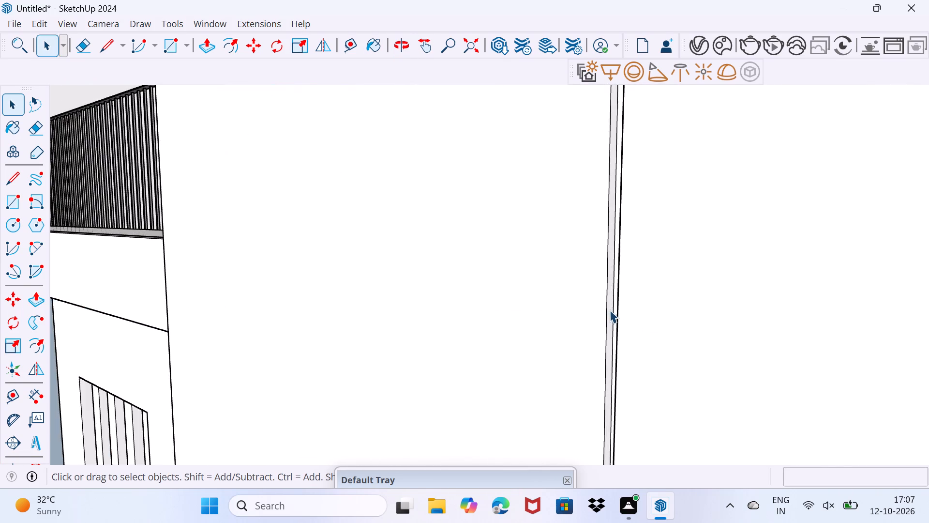
scroll(610, 310, up, 8)
key(e)
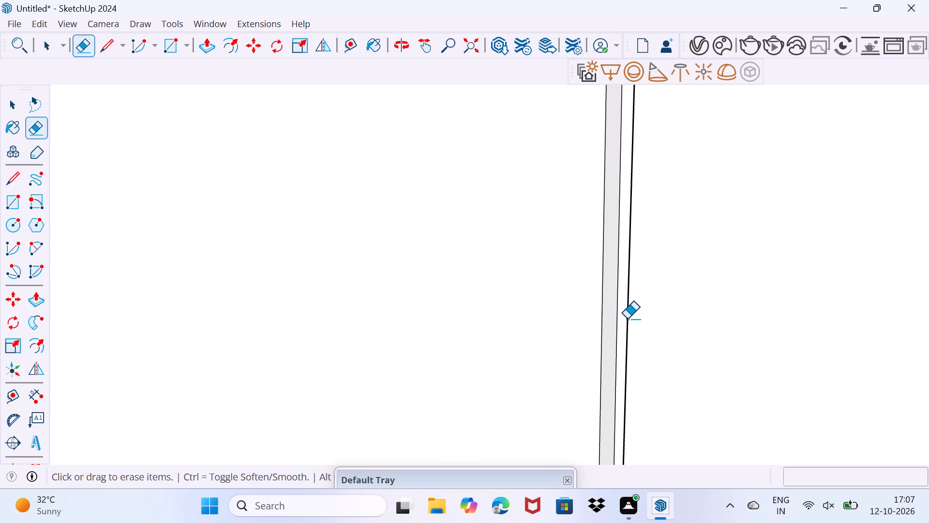
click(627, 319)
Push/Pull the raised panel's narrow outer side face about 9 5/16" further toward the facade's outer end.
scroll(629, 320, down, 7)
middle_drag(621, 328, 496, 353)
key(space)
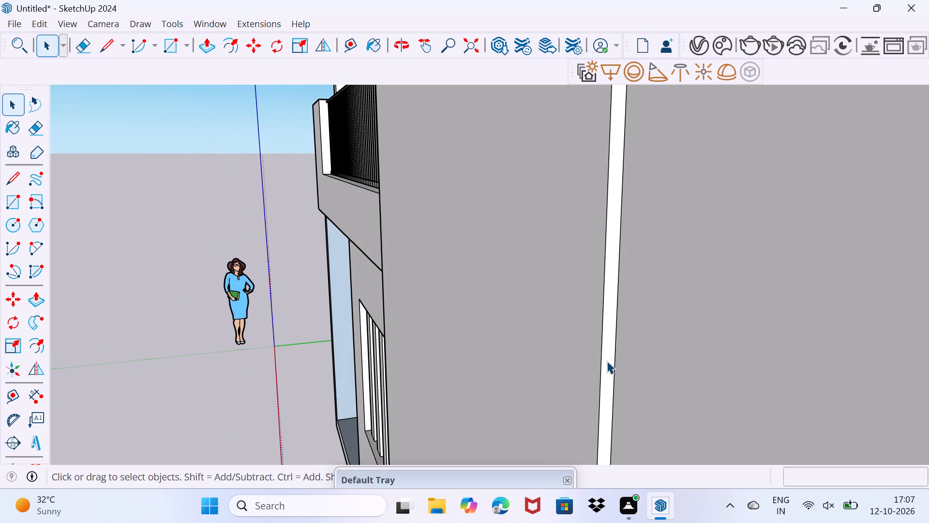
click(606, 359)
click(606, 359)
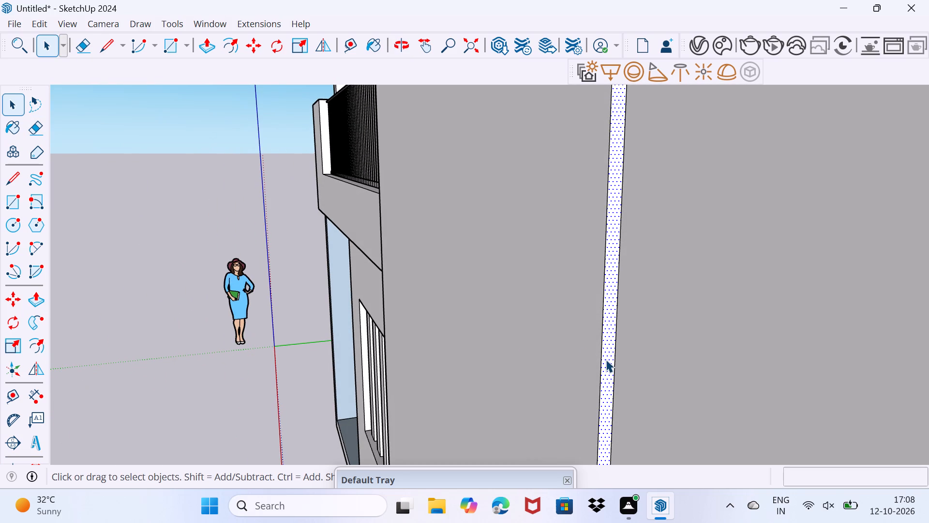
key(p)
click(615, 364)
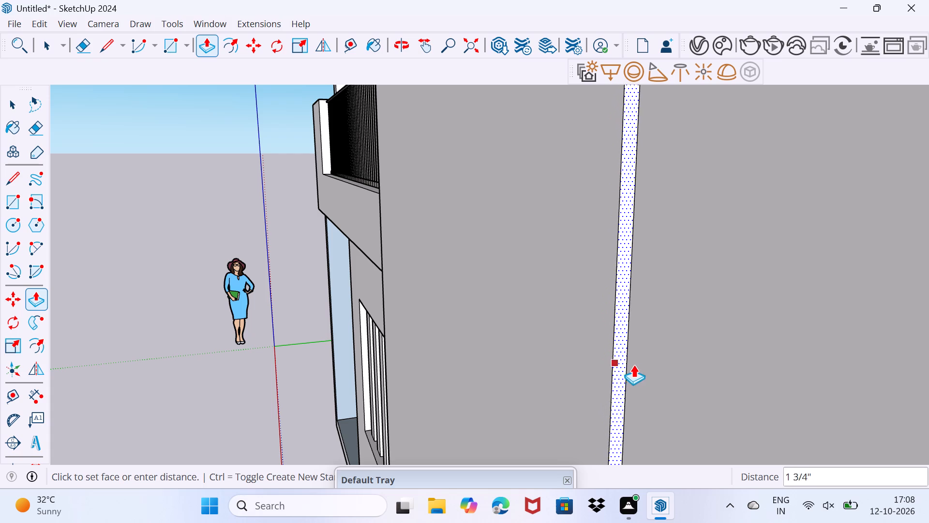
scroll(652, 369, down, 17)
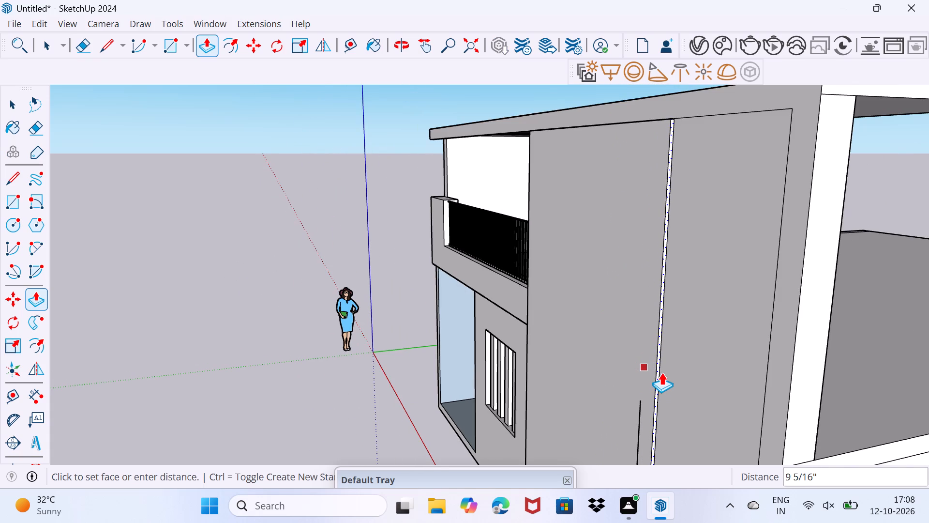
click(660, 372)
key(space)
drag(663, 387, 674, 373)
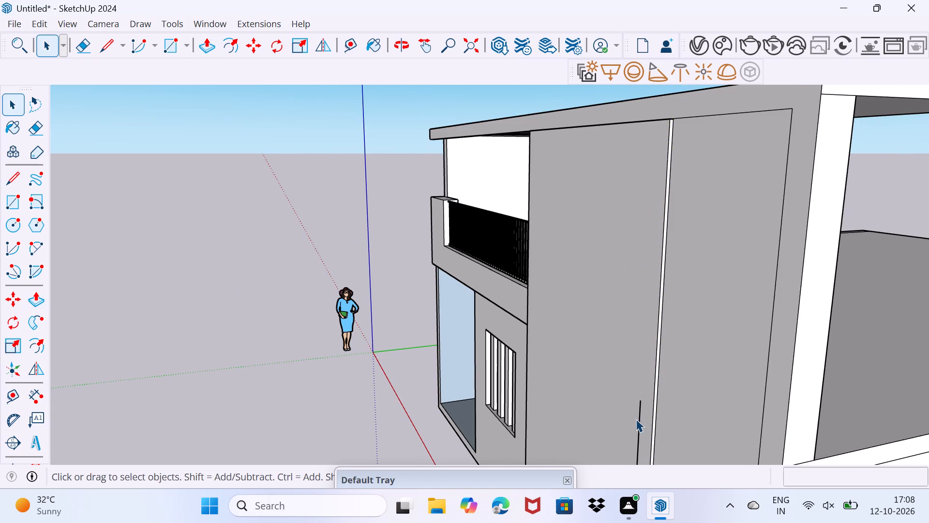
Erase the short leftover vertical line on the lower part of the raised panel's front face.
scroll(636, 418, up, 2)
key(e)
drag(638, 417, 652, 415)
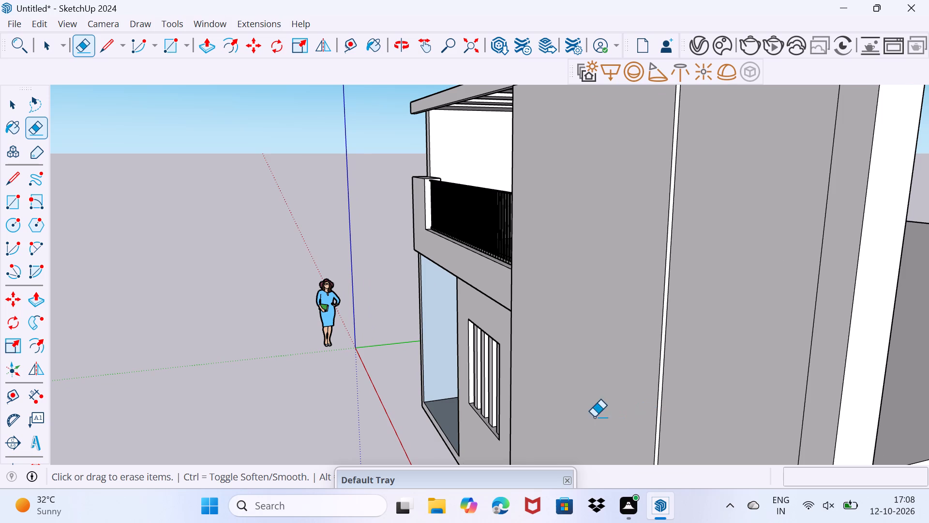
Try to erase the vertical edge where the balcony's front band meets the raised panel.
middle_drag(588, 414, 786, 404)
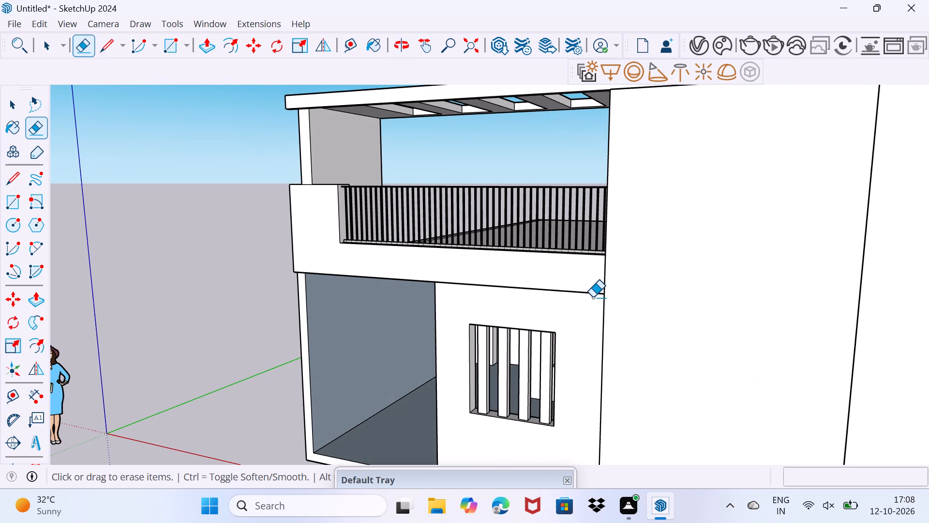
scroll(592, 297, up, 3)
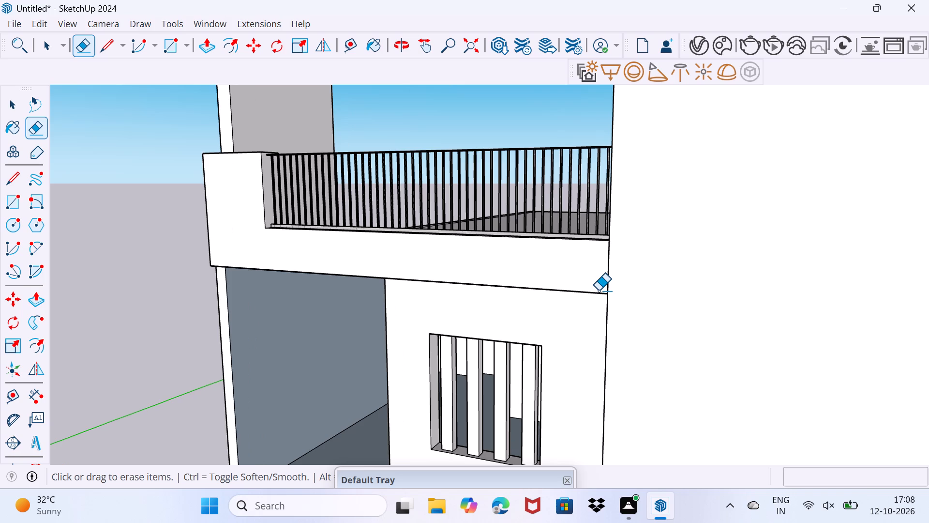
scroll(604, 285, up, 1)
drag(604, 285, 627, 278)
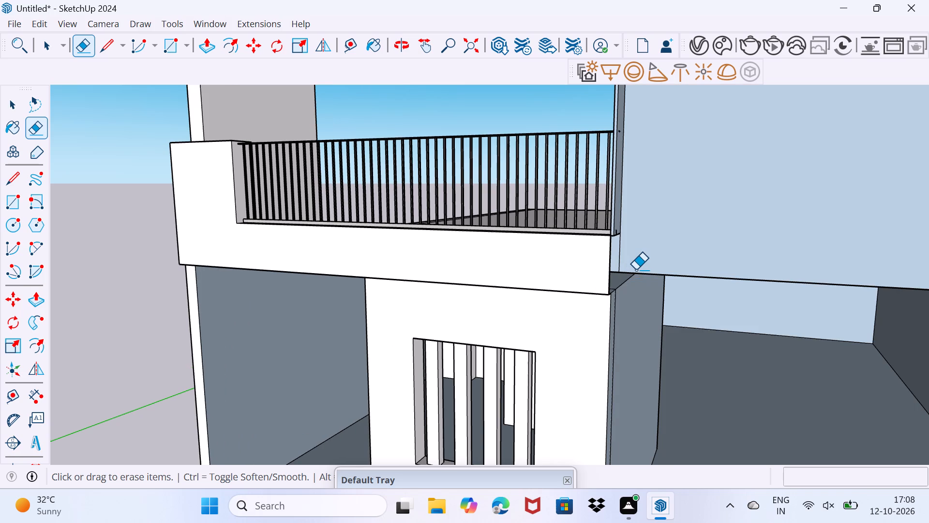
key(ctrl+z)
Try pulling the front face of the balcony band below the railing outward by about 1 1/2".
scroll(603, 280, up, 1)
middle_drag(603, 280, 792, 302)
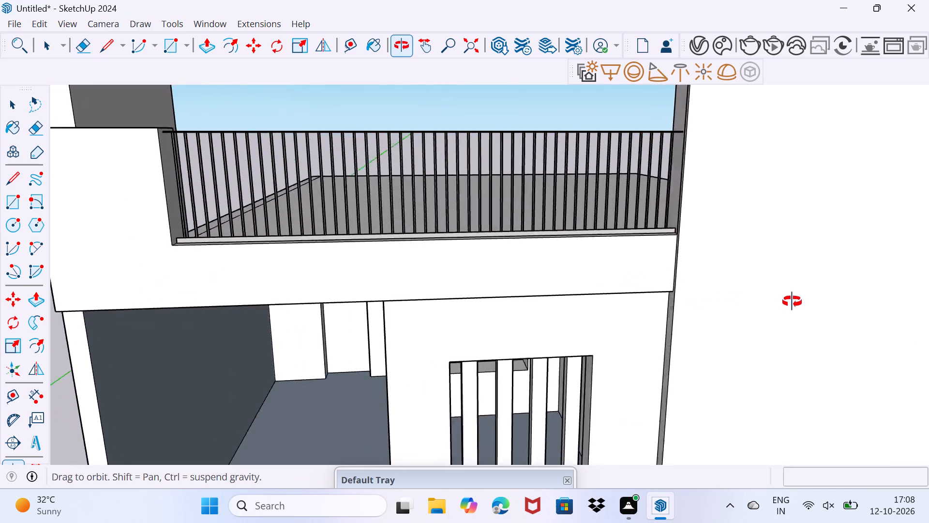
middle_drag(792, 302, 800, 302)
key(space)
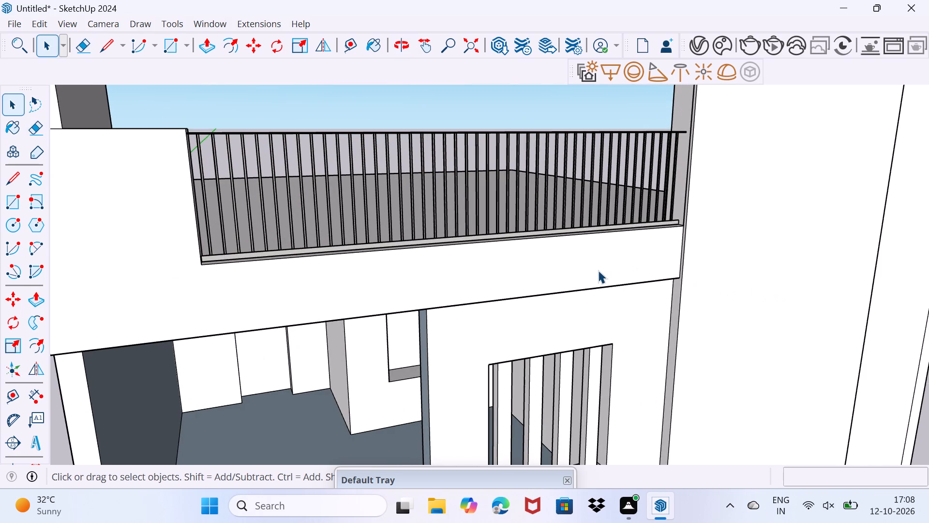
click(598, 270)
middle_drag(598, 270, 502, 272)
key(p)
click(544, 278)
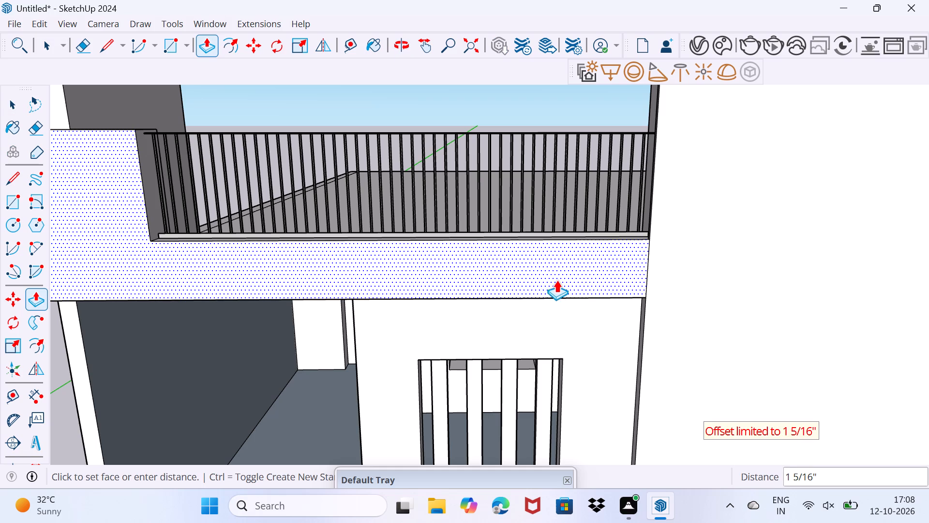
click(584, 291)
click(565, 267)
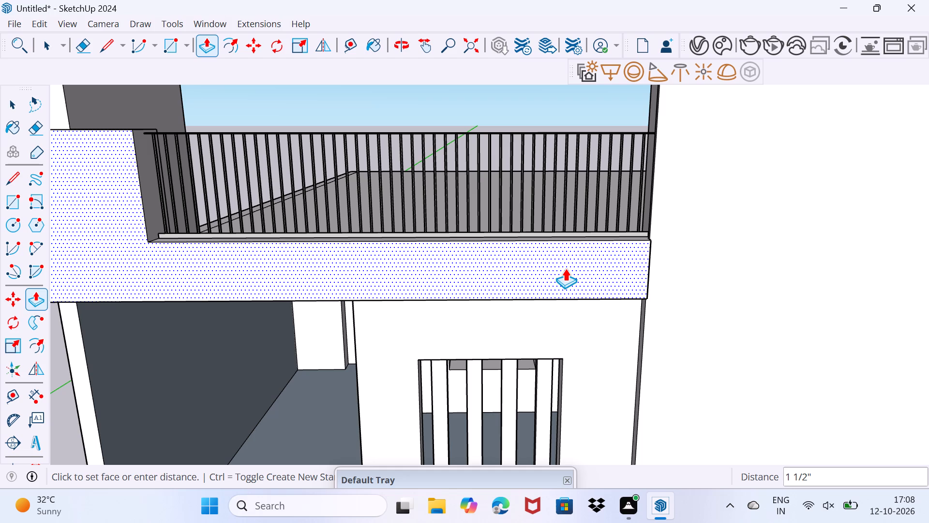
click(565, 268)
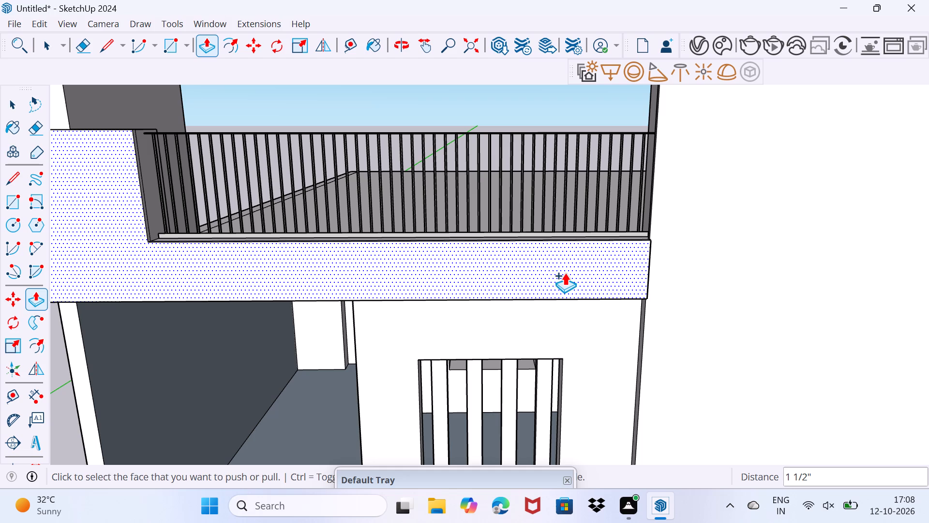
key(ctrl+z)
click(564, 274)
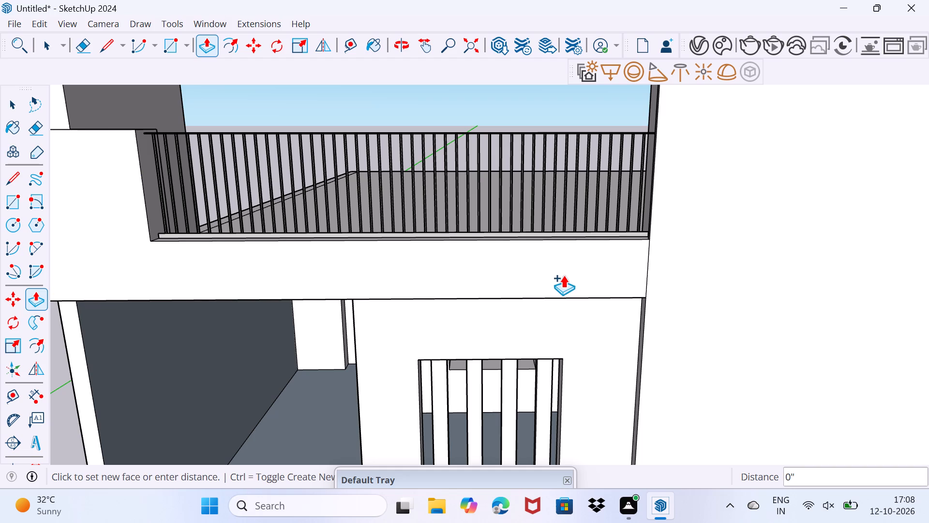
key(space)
Push/Pull the front face of the balcony band below the railing outward by about 3".
click(563, 275)
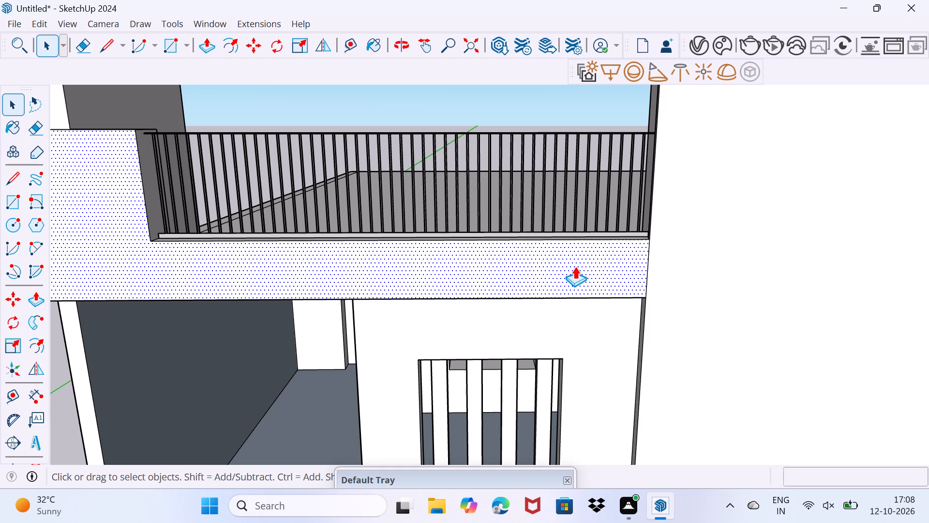
key(p)
click(575, 266)
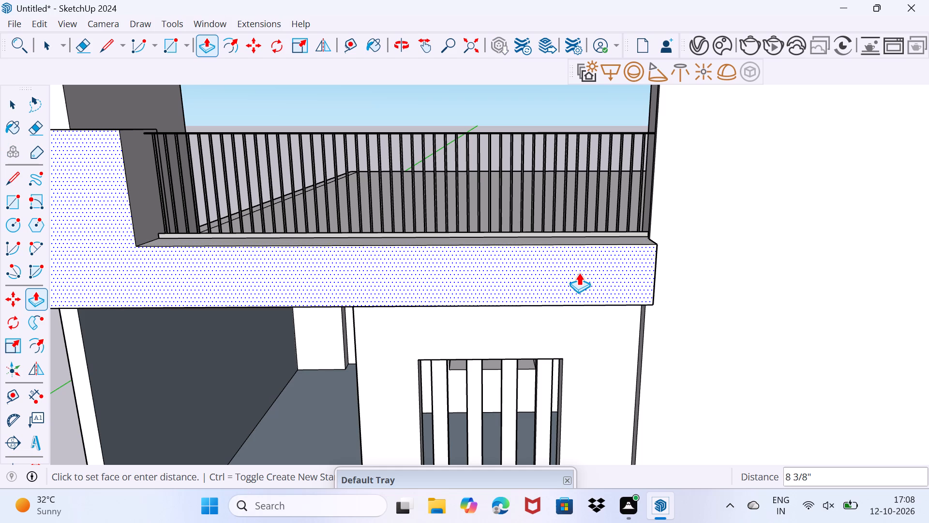
middle_drag(580, 273, 446, 267)
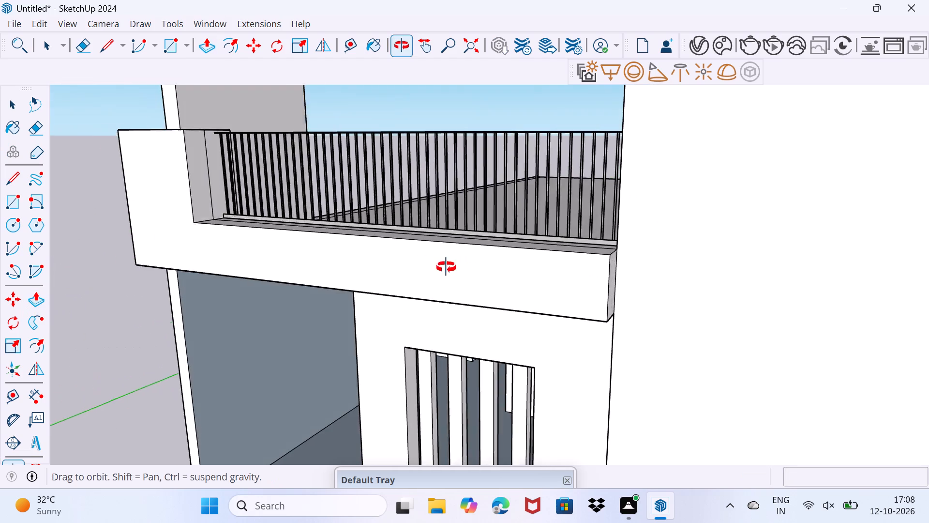
middle_drag(446, 267, 420, 265)
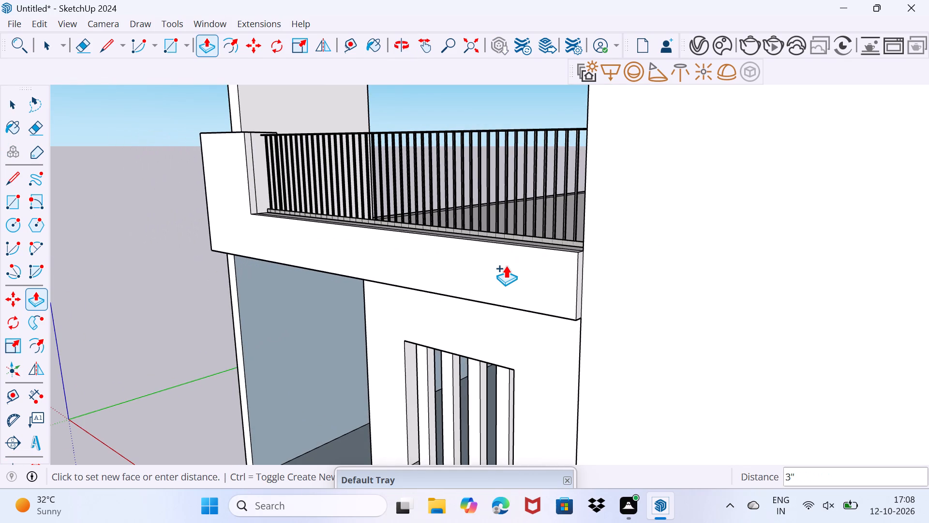
click(506, 265)
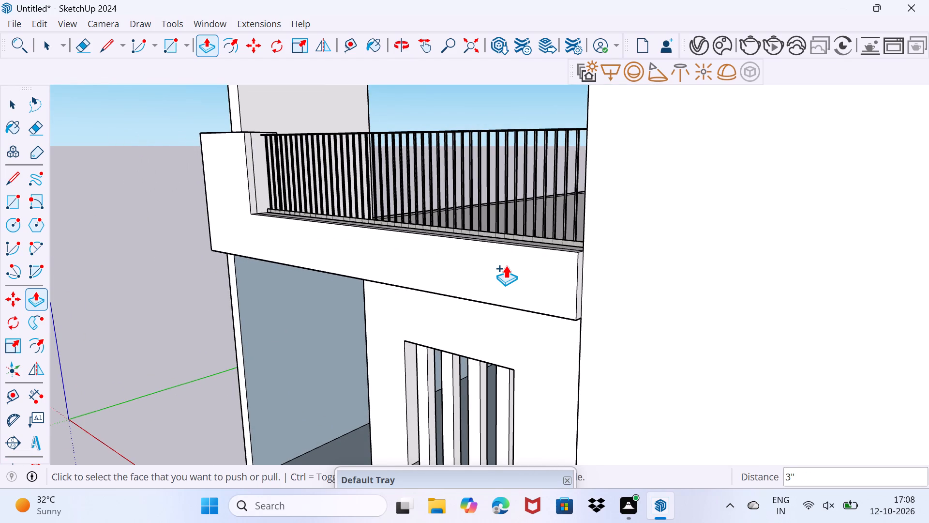
key(space)
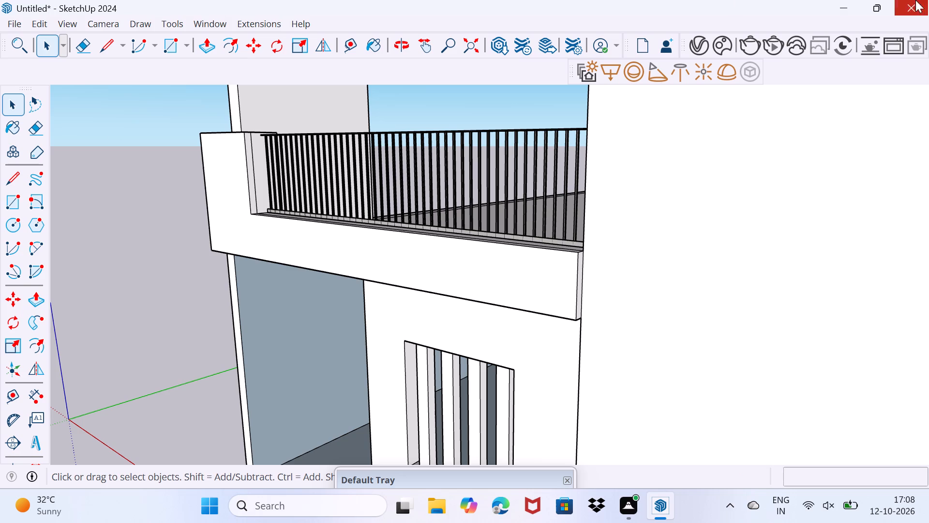
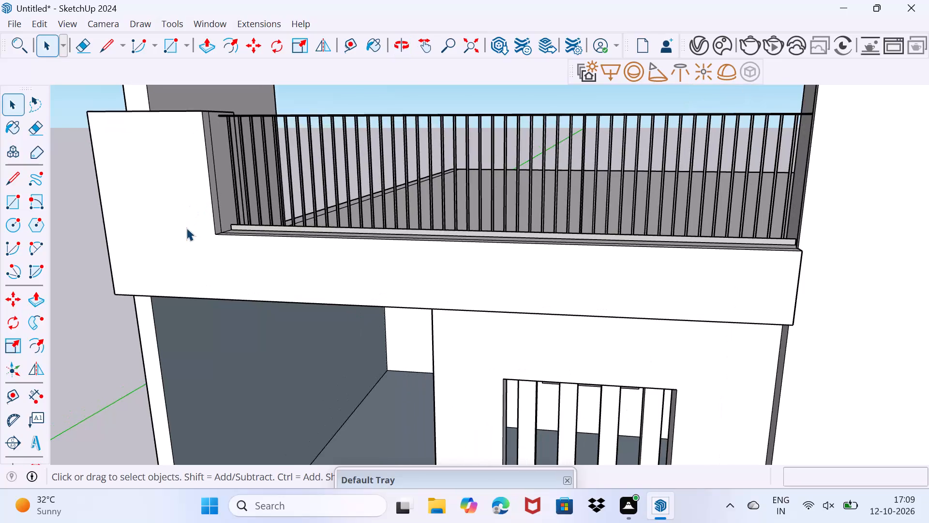
Draw a line about 2' 11 11/16" long across the solid balcony block's front face, from the railing opening's lower corner to the block's outer edge.
scroll(186, 228, up, 3)
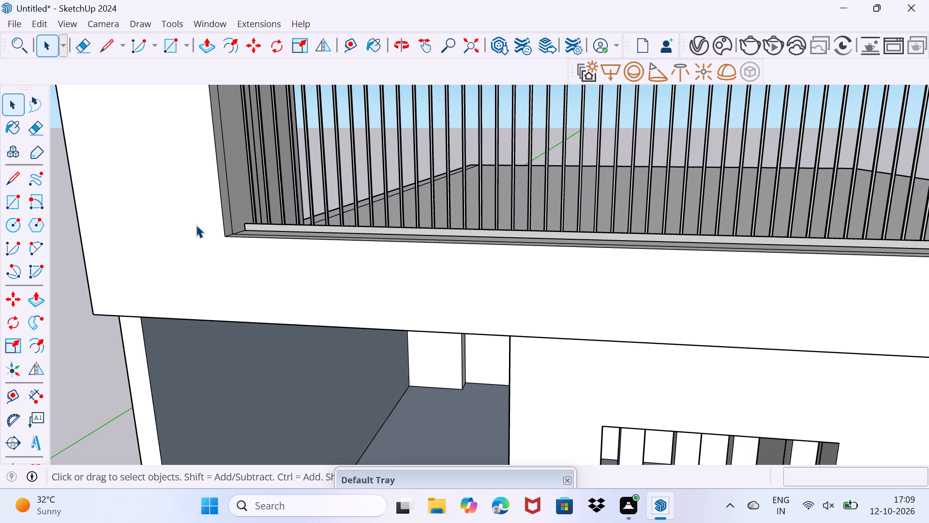
key(l)
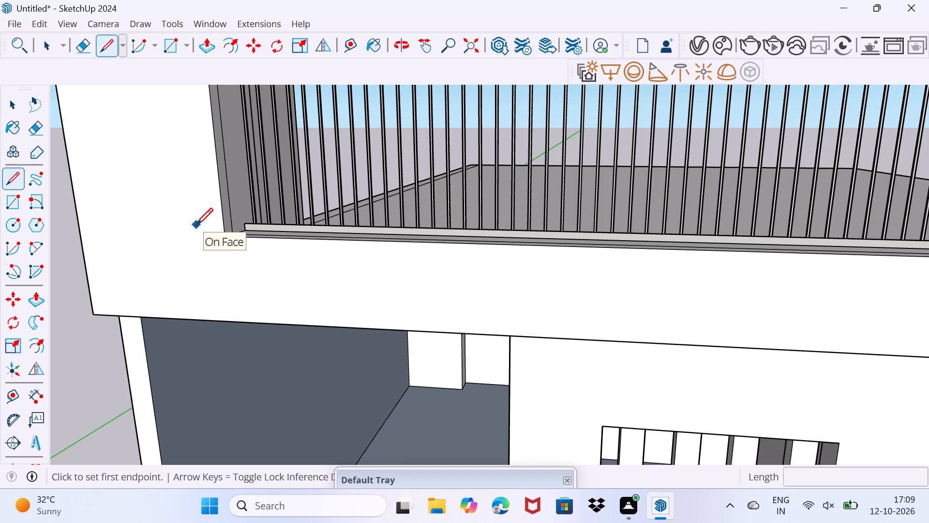
click(220, 230)
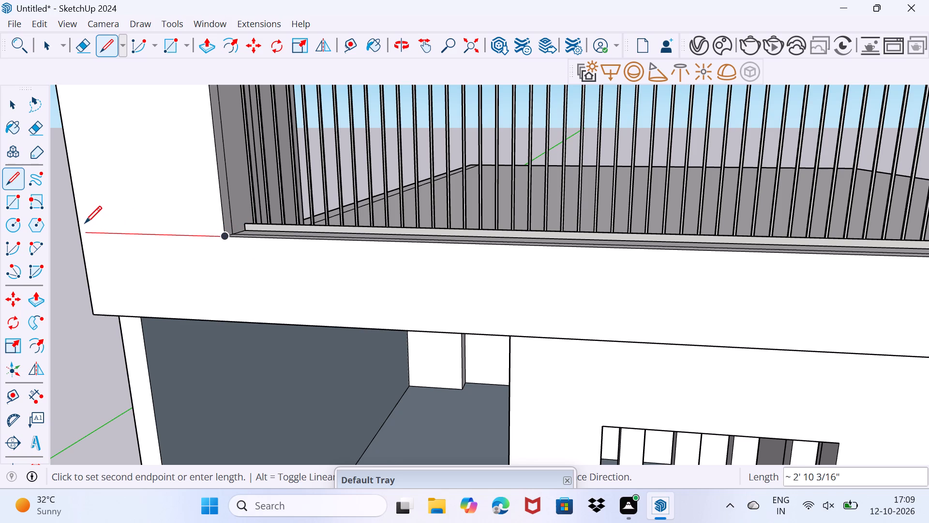
click(77, 236)
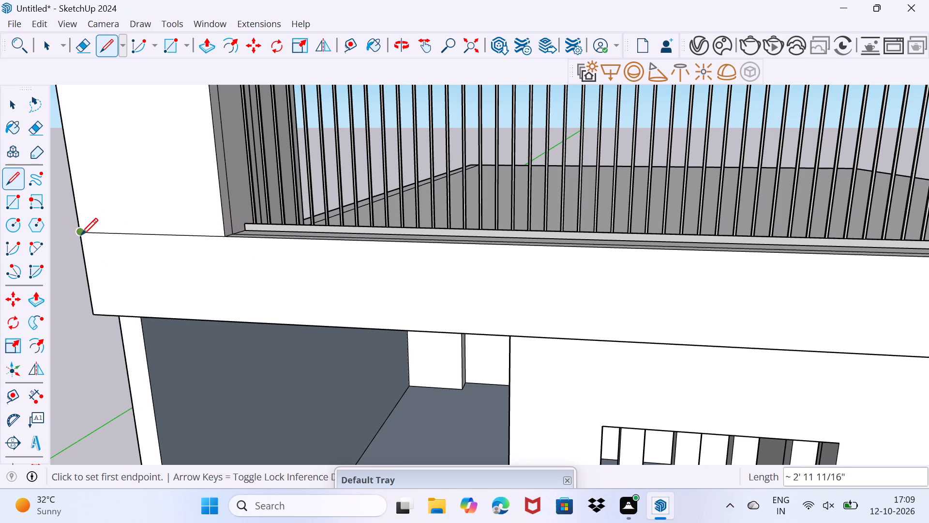
key(space)
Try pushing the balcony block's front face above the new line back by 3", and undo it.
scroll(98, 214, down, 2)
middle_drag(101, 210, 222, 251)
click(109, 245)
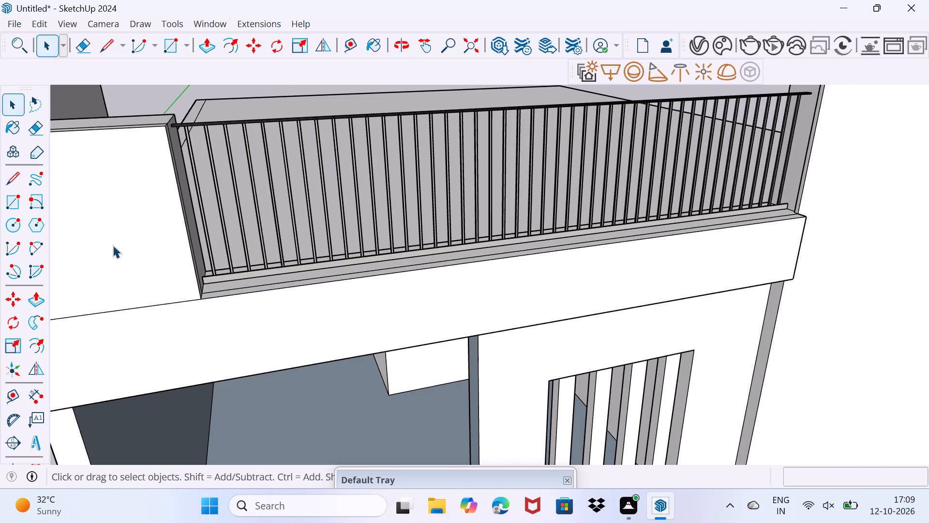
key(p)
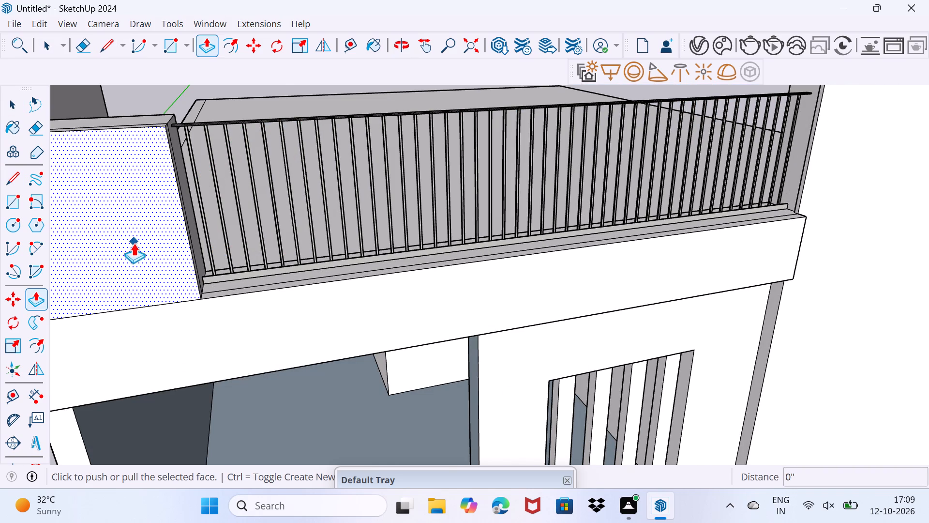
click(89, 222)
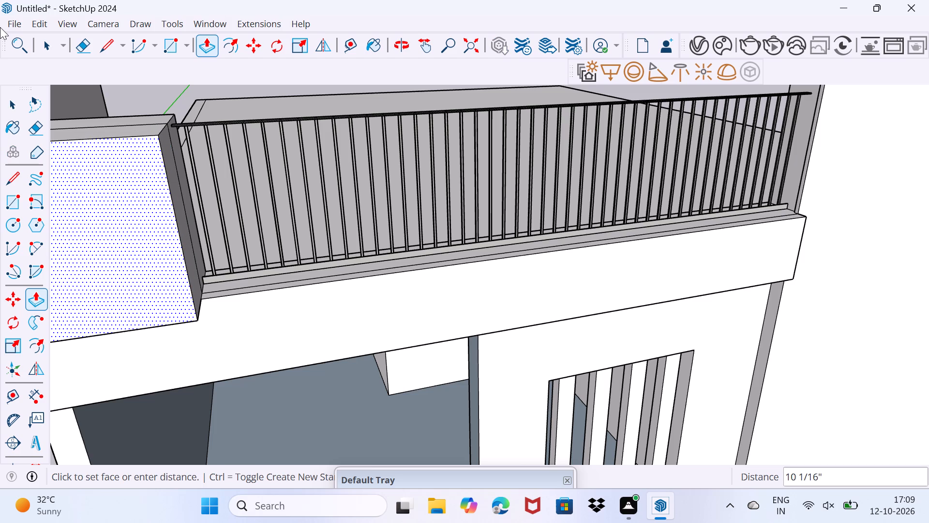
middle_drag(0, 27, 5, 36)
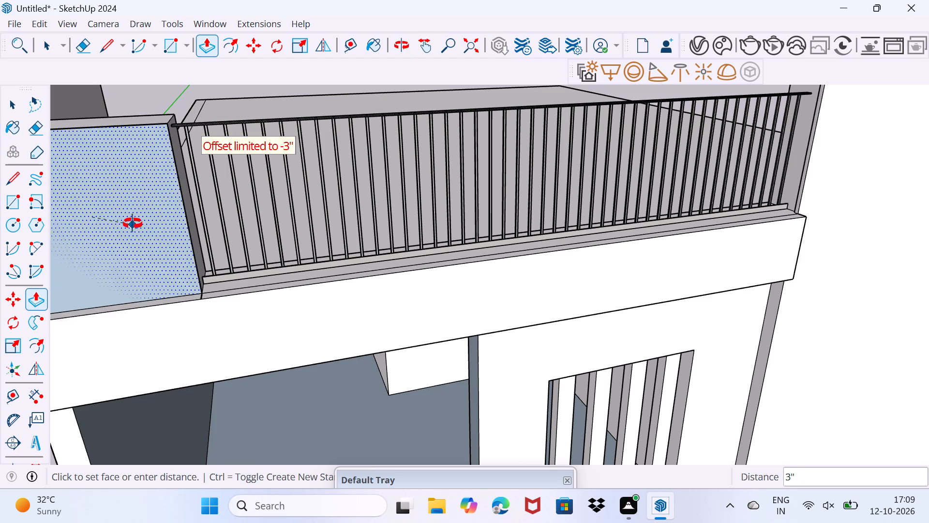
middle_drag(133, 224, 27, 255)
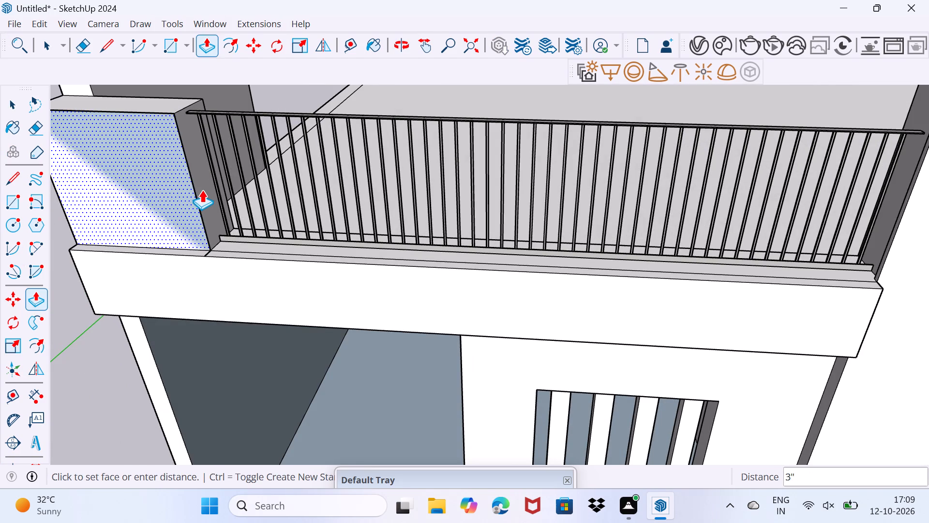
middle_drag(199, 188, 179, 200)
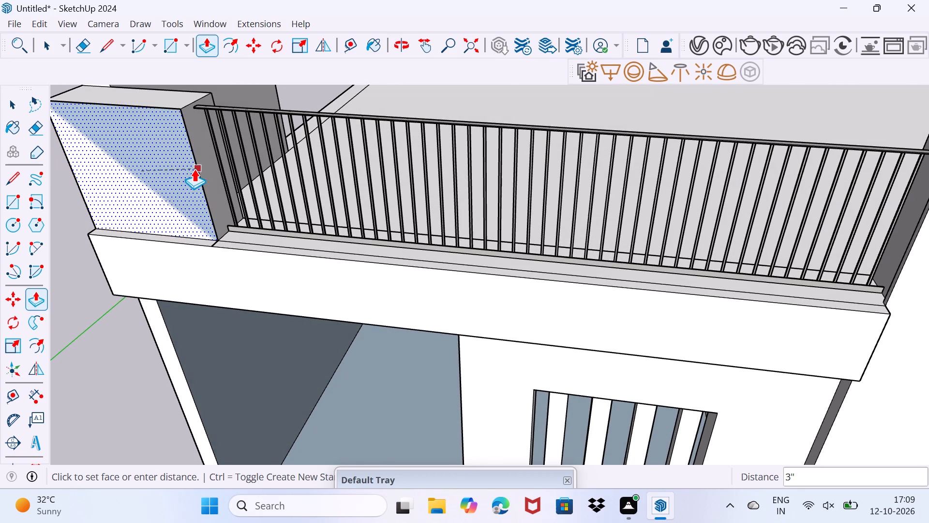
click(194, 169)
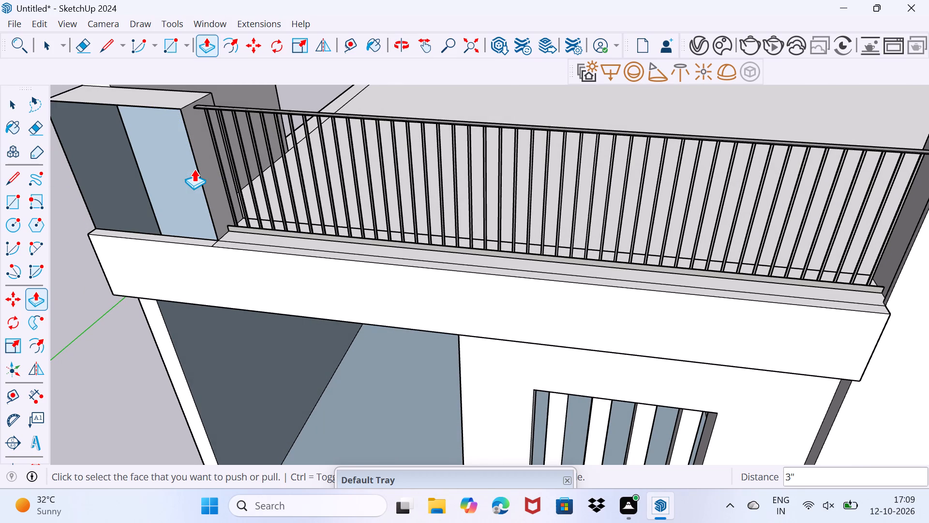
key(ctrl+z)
Push/Pull the balcony block's front face above the dividing line inward by about 2 1/8".
click(168, 189)
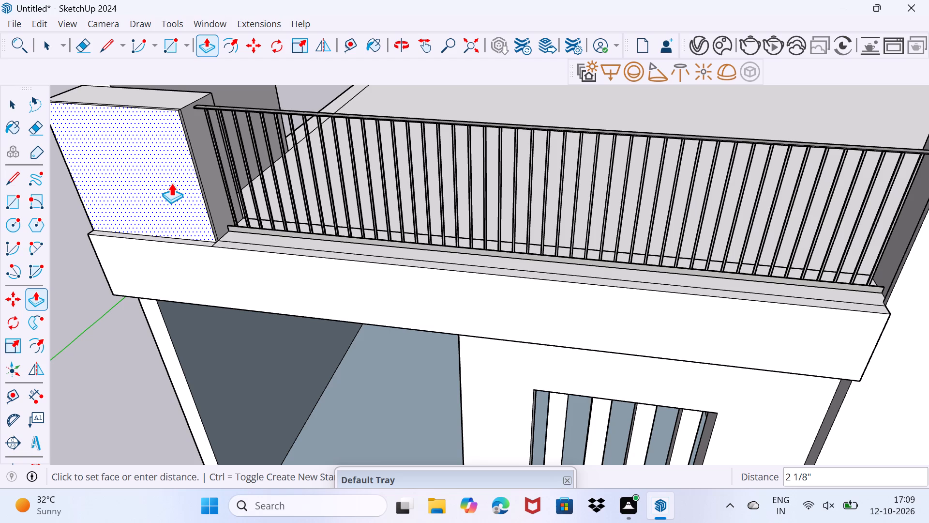
click(171, 183)
key(space)
drag(171, 198, 175, 190)
Erase the short corner line and the long leftover line along the ledge in front of the railing.
scroll(175, 191, up, 2)
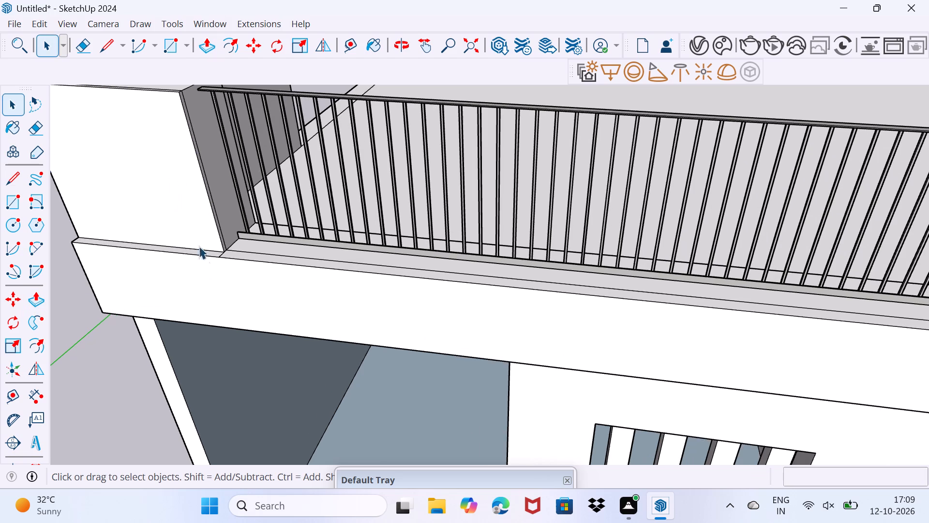
scroll(206, 256, up, 1)
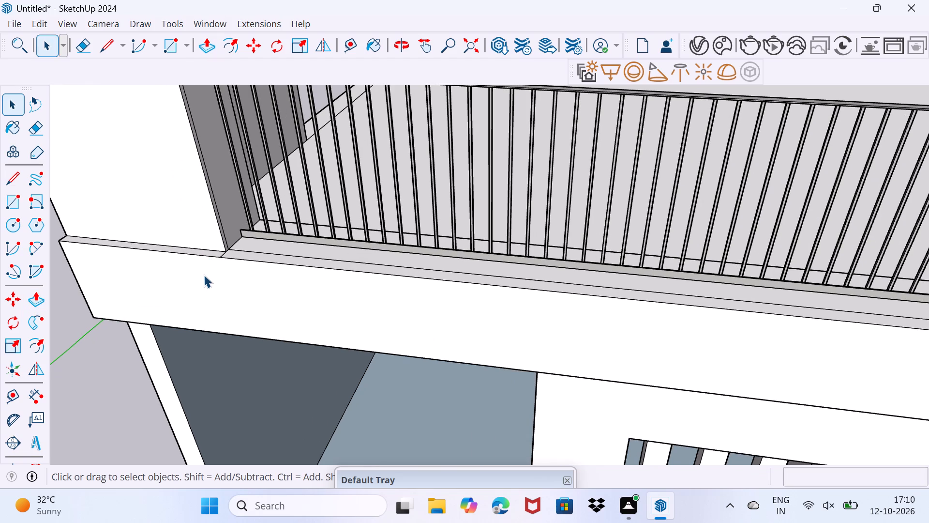
scroll(210, 292, up, 4)
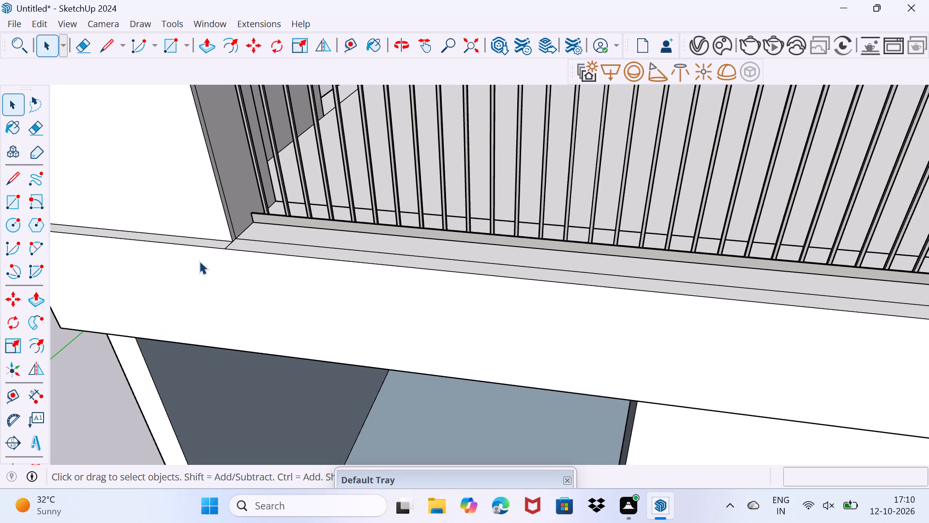
scroll(210, 251, up, 1)
key(e)
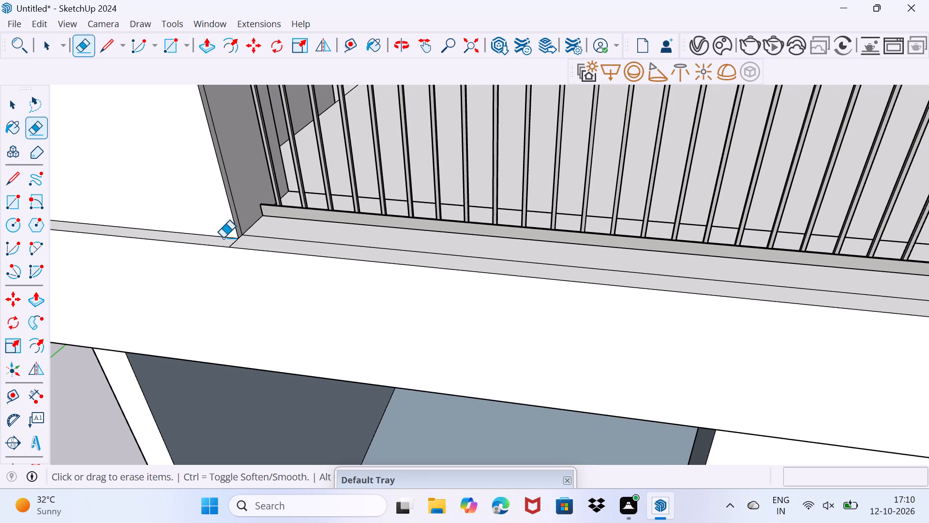
click(233, 242)
drag(251, 236, 257, 232)
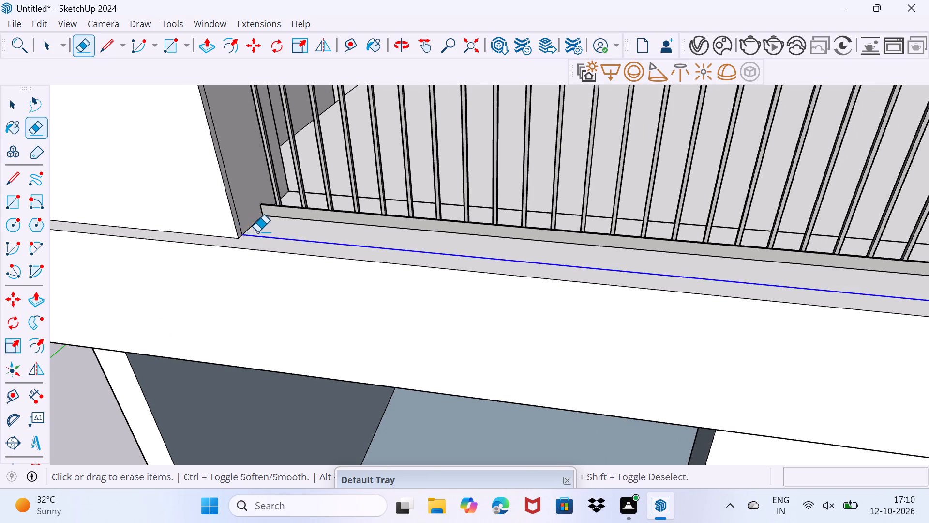
drag(257, 232, 258, 232)
scroll(246, 225, up, 2)
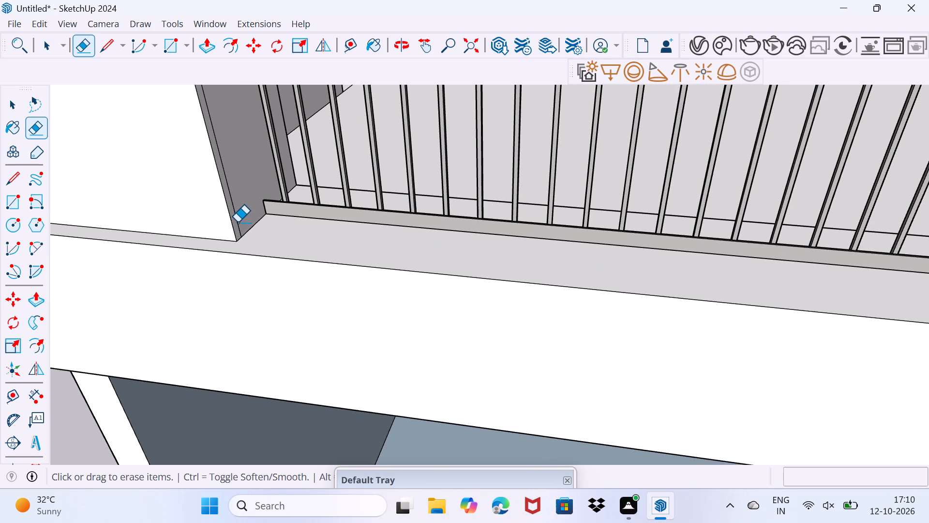
click(238, 222)
scroll(237, 218, down, 12)
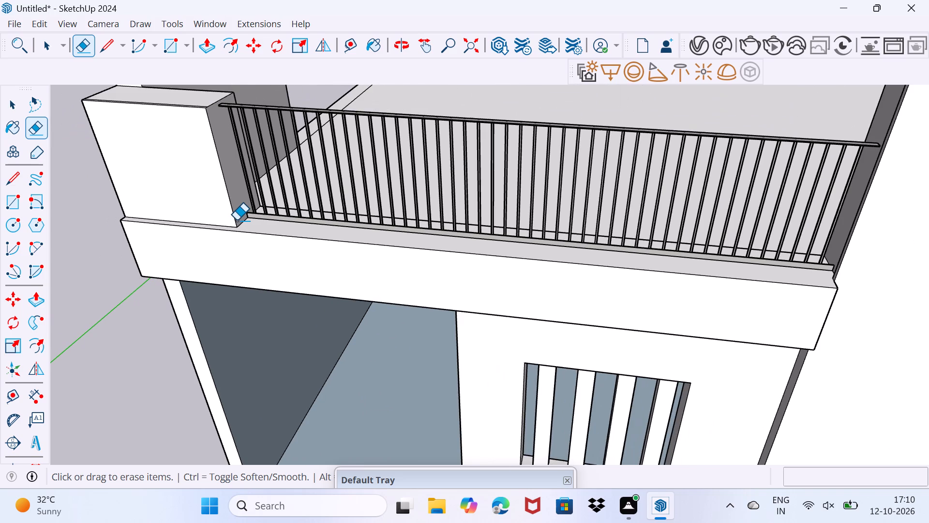
Erase the leftover line along the balcony block's top and the matching vertical line on its outer side face.
middle_drag(229, 220, 430, 260)
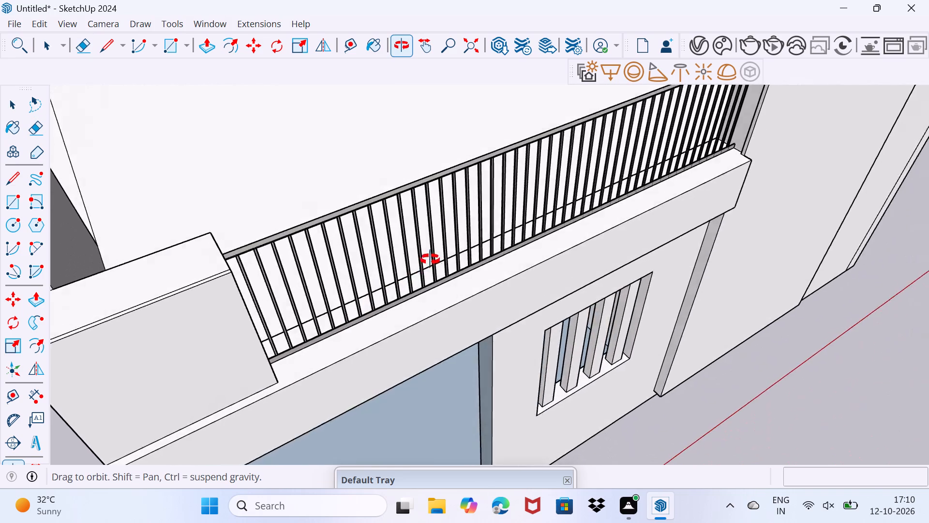
middle_drag(430, 260, 487, 224)
scroll(111, 351, up, 4)
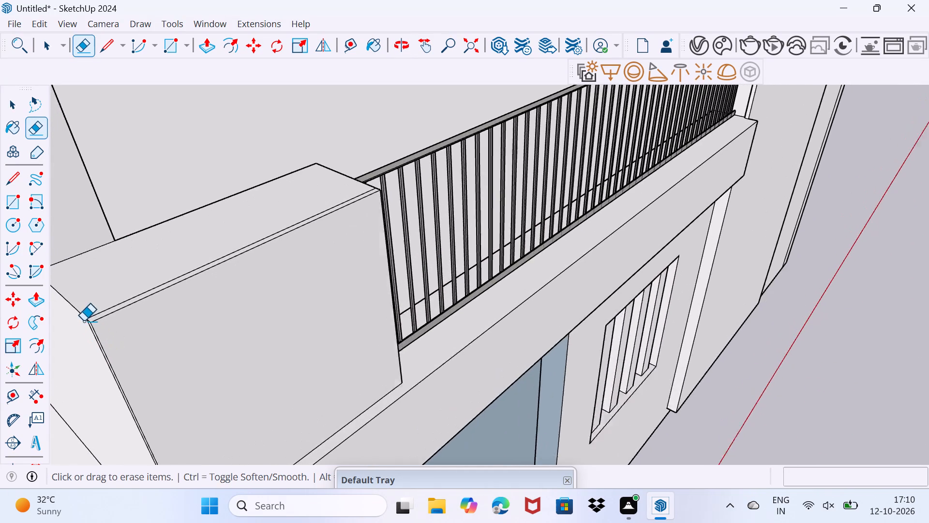
scroll(84, 321, up, 3)
click(101, 311)
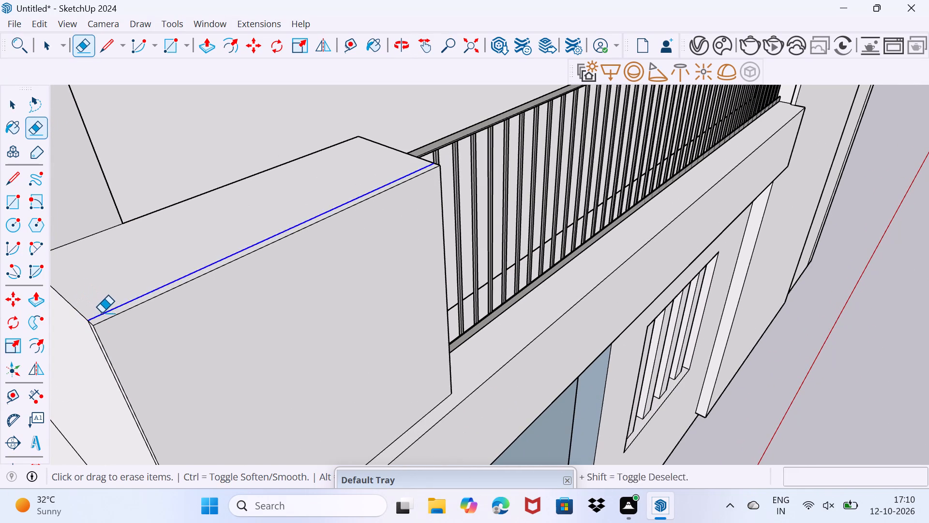
middle_drag(93, 333, 210, 241)
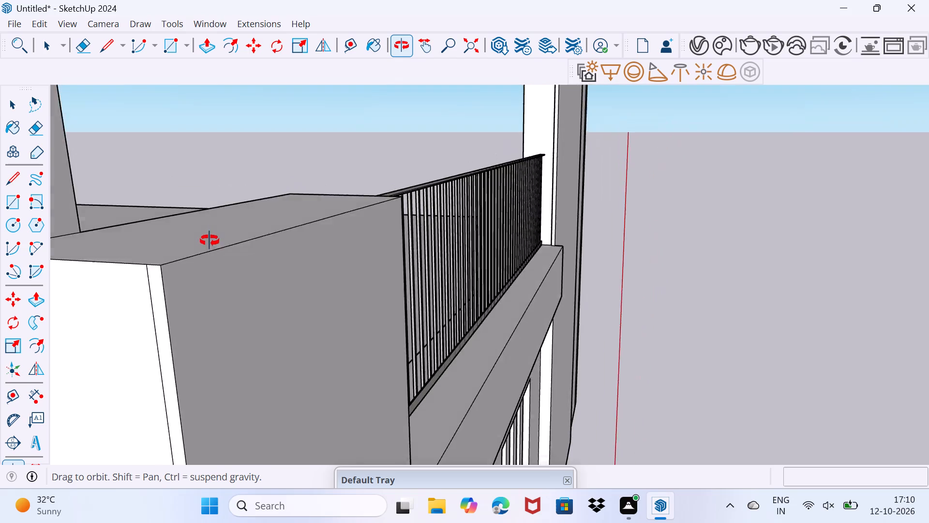
middle_drag(210, 241, 225, 222)
click(180, 277)
scroll(175, 279, down, 1)
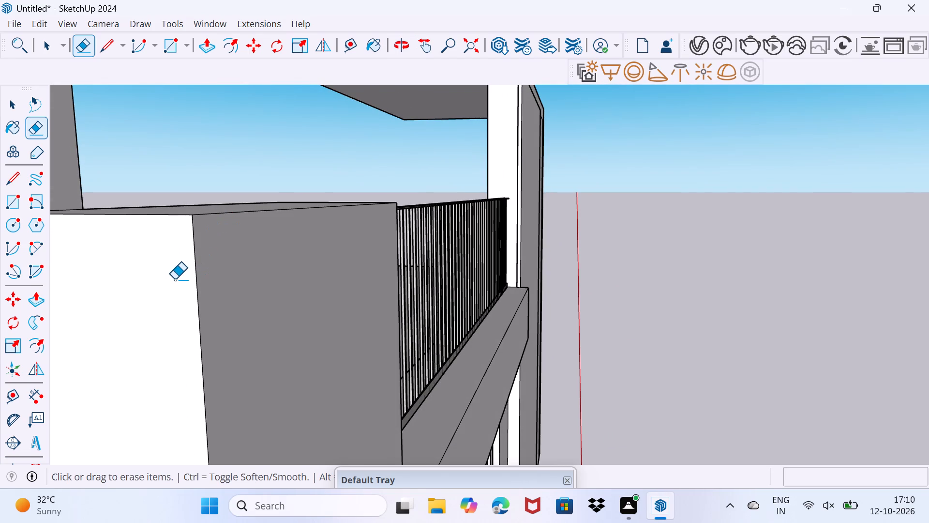
scroll(175, 279, down, 17)
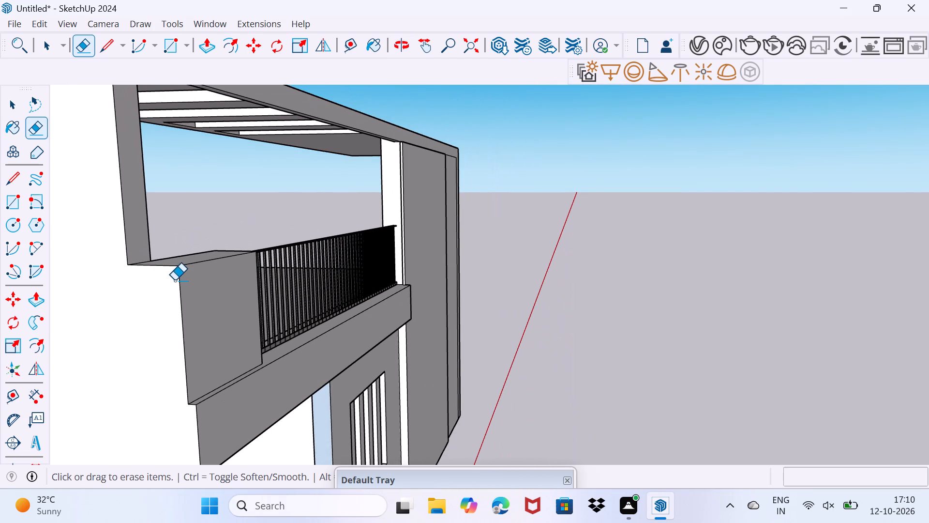
Push/Pull the balcony block's front face slightly further inward to deepen the ledge below it.
key(space)
middle_drag(194, 300, 124, 320)
click(214, 337)
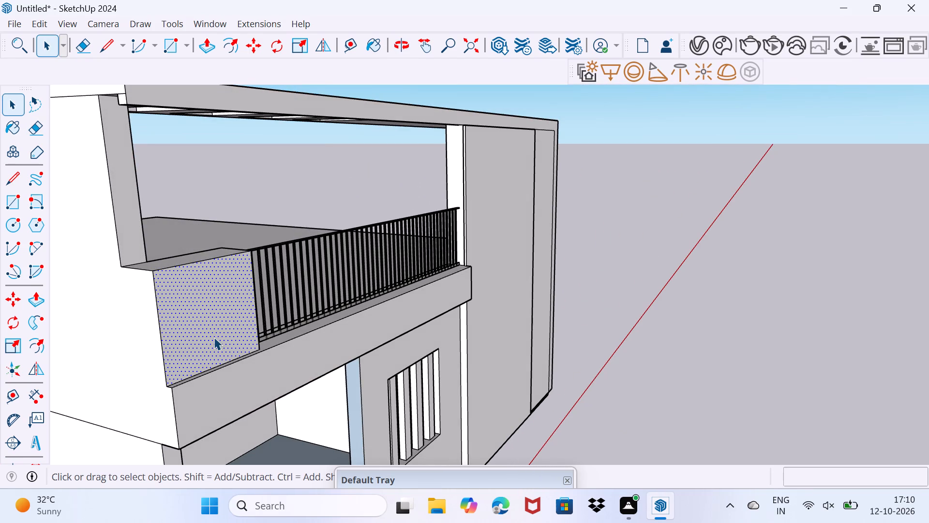
middle_drag(214, 337, 77, 331)
scroll(183, 308, up, 4)
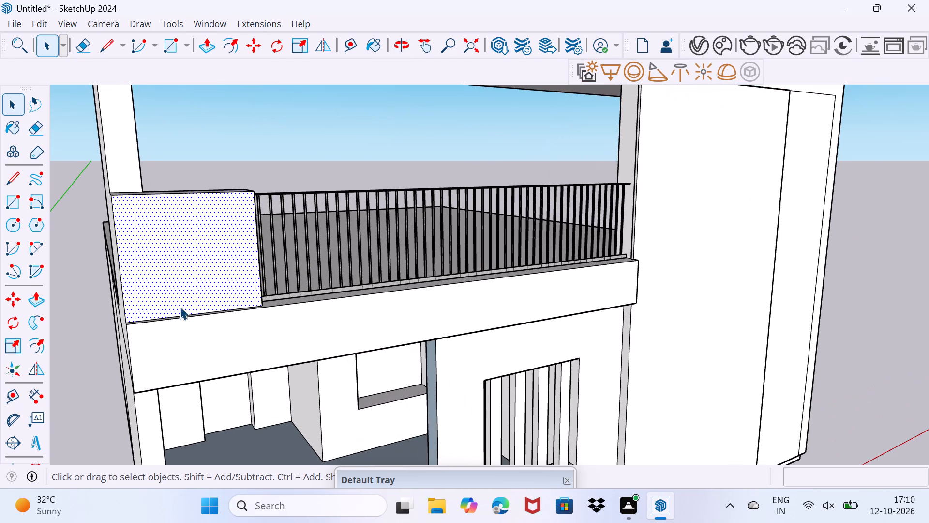
key(p)
click(173, 295)
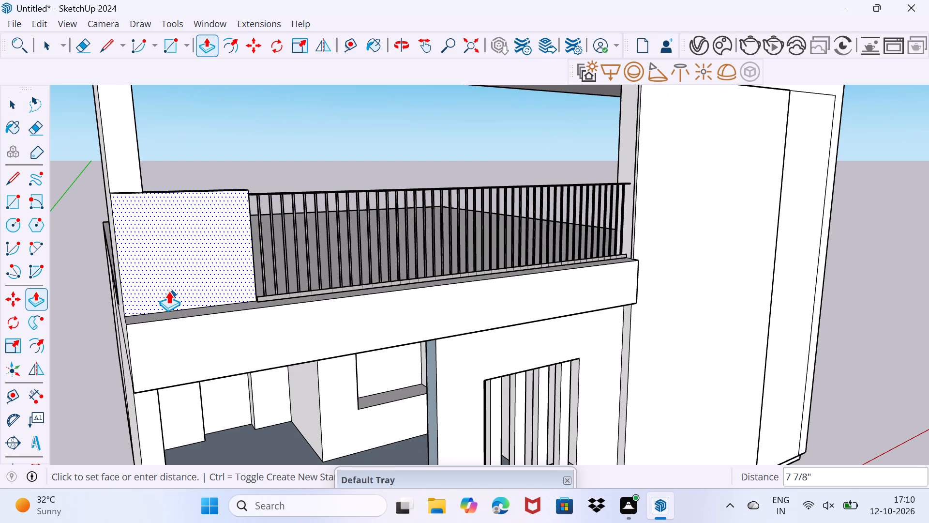
click(171, 294)
key(space)
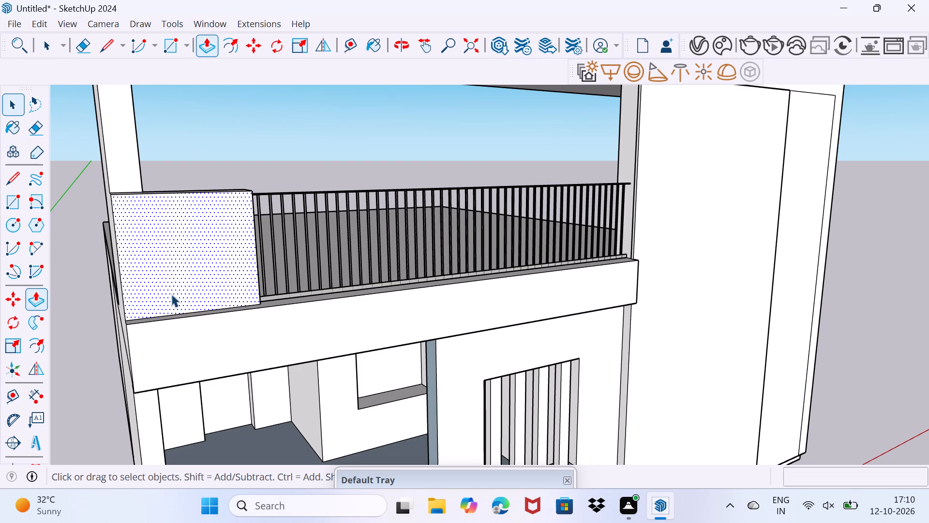
drag(171, 294, 177, 286)
Erase the long leftover line and the short cross line on the balcony band's underside above the window wall.
scroll(174, 279, down, 3)
middle_drag(196, 287, 80, 311)
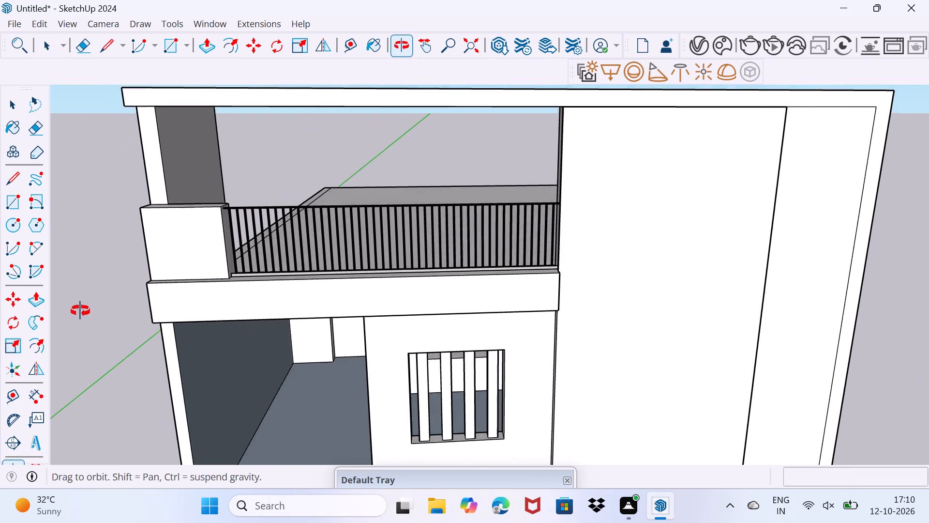
middle_drag(80, 311, 204, 311)
scroll(204, 311, down, 4)
middle_drag(284, 324, 229, 261)
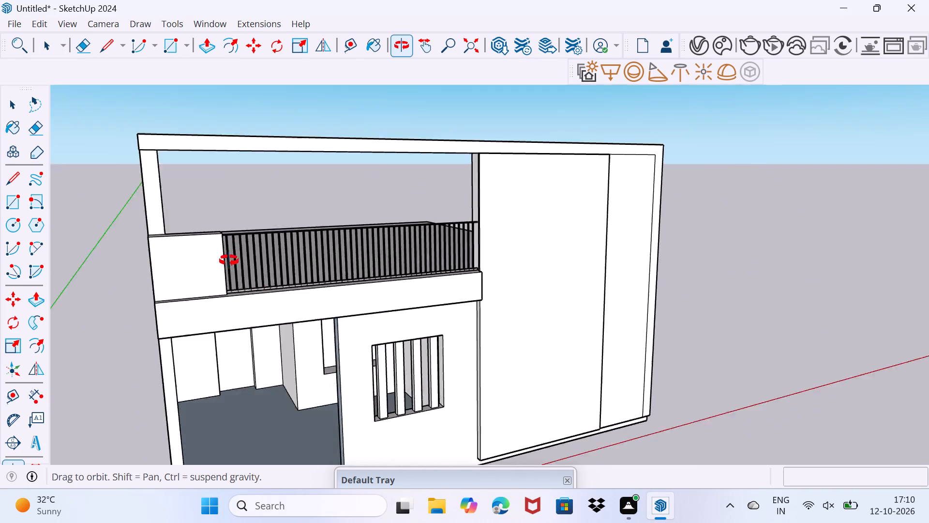
middle_drag(229, 261, 185, 172)
middle_drag(273, 323, 332, 239)
scroll(335, 233, down, 1)
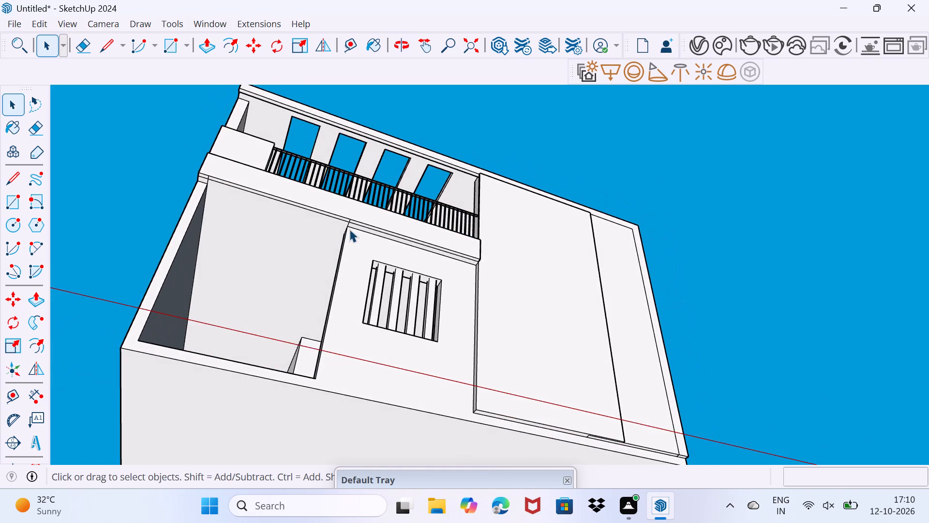
scroll(350, 228, up, 8)
key(e)
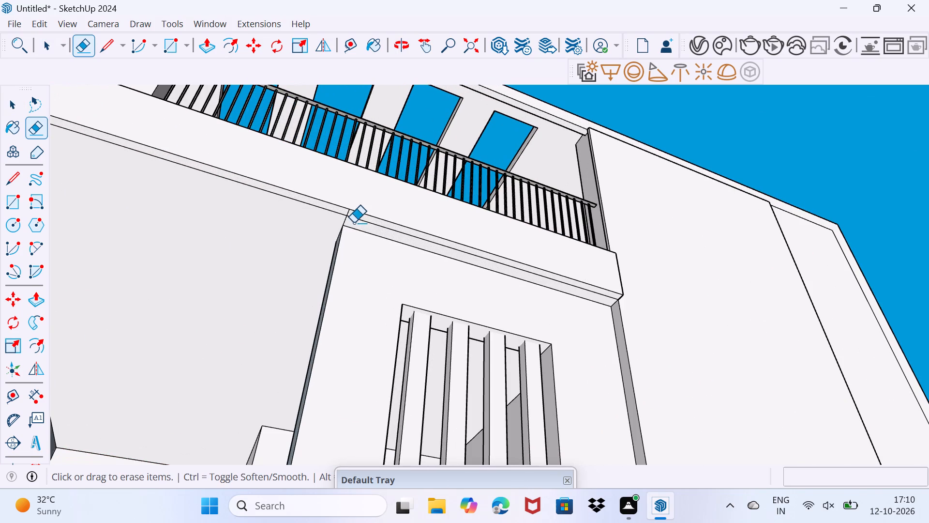
click(356, 219)
scroll(346, 221, up, 7)
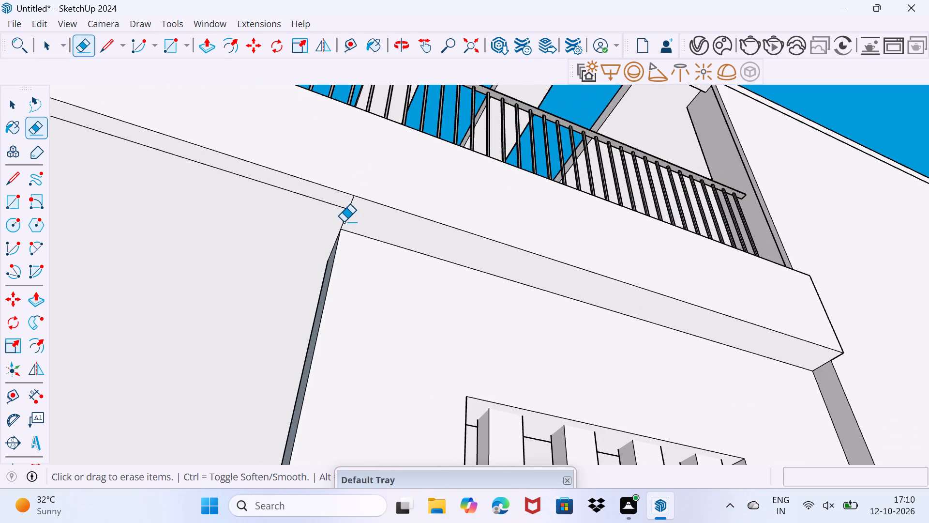
click(351, 205)
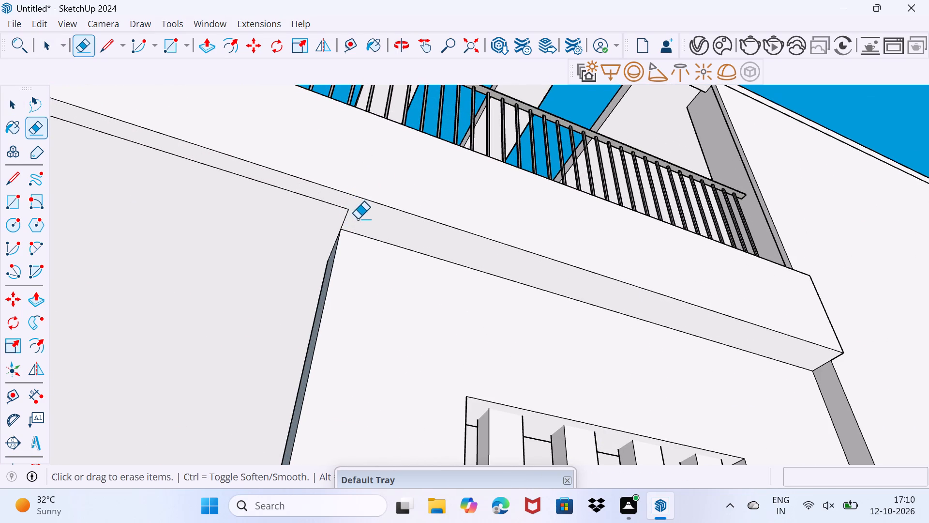
Erase the two short leftover lines at the outer corner of the balcony band's underside, above the side wall.
scroll(360, 223, down, 4)
scroll(356, 285, down, 7)
middle_drag(354, 279, 376, 273)
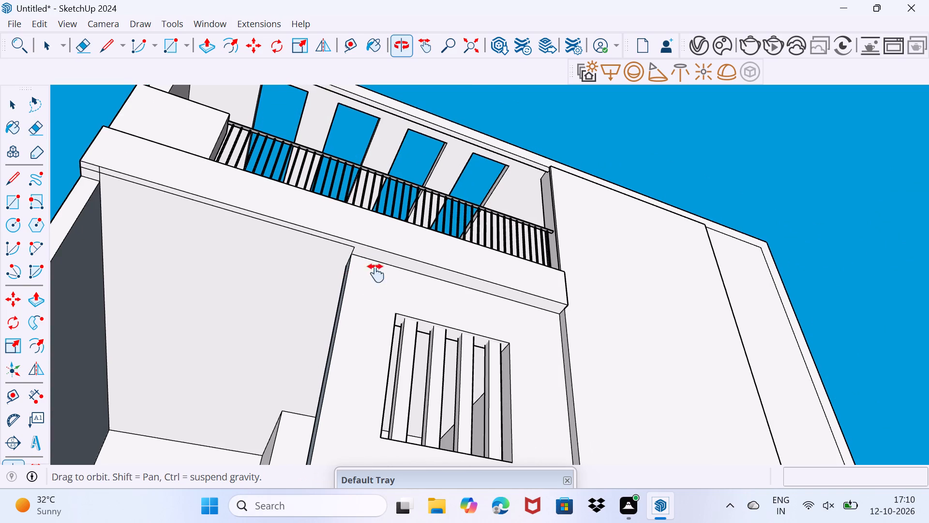
middle_drag(376, 273, 505, 332)
scroll(256, 242, up, 8)
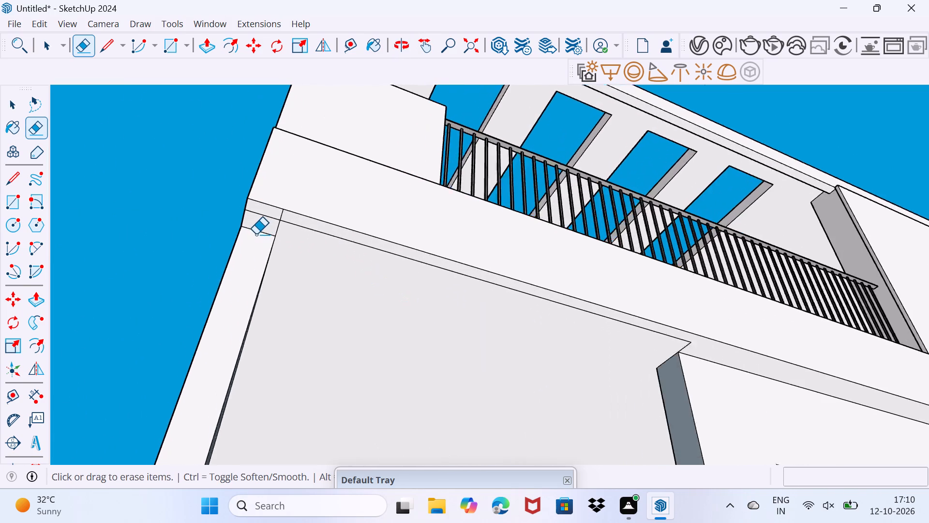
scroll(256, 234, up, 5)
drag(271, 198, 273, 213)
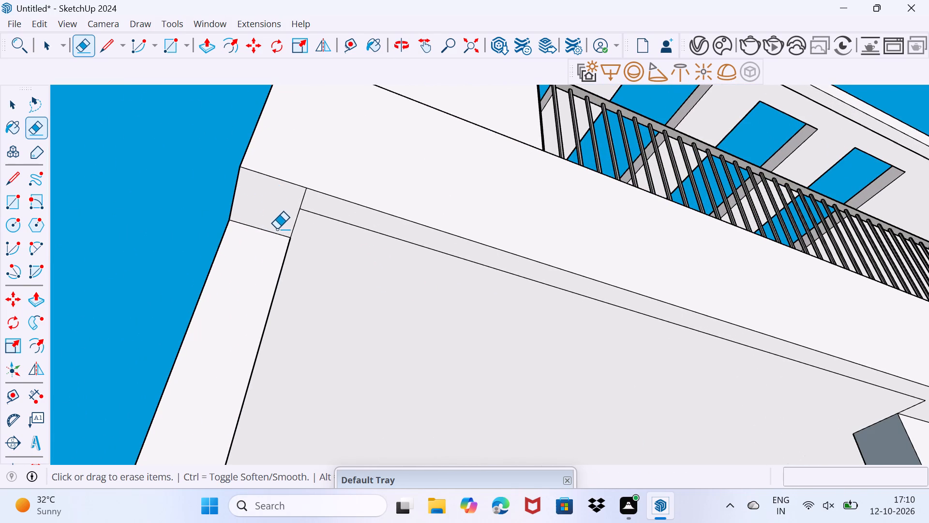
scroll(276, 228, down, 4)
scroll(290, 212, up, 7)
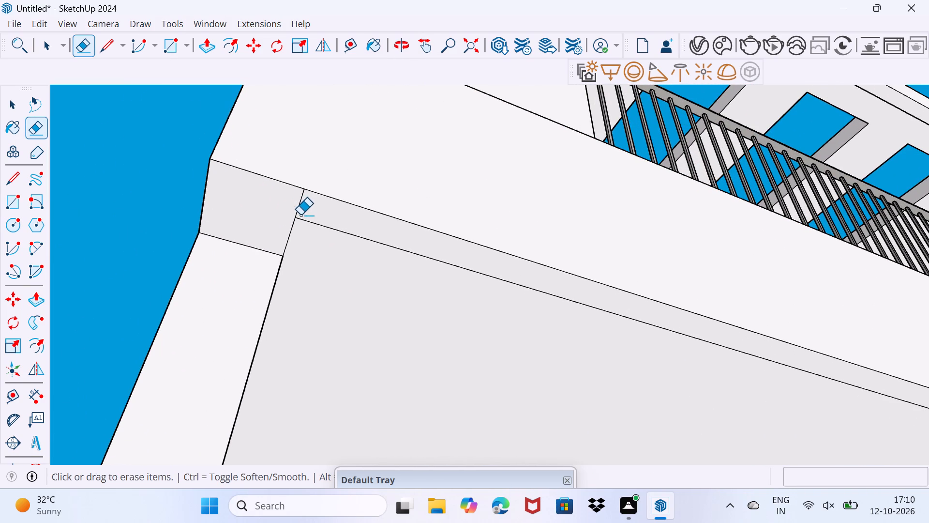
click(300, 207)
scroll(289, 216, down, 3)
key(space)
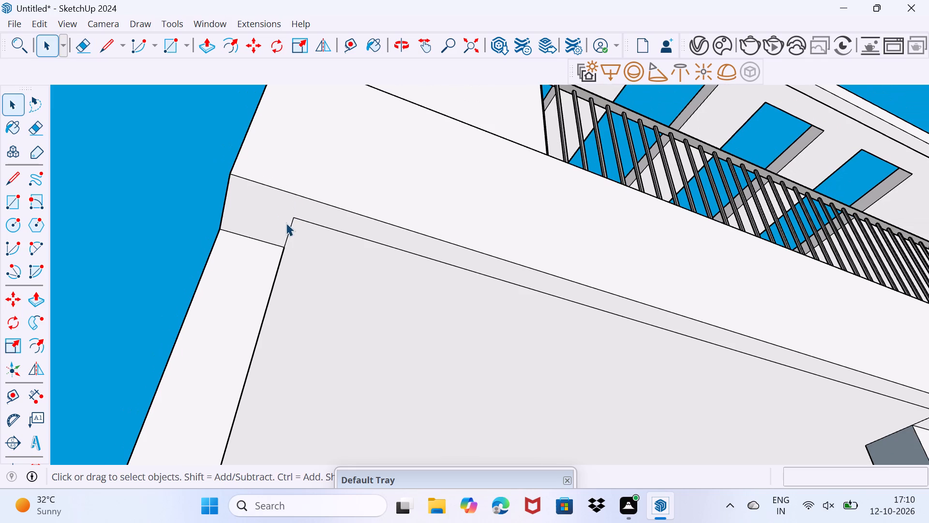
Examine the balcony band's underside, the ledge and the railing from below, the front and above.
scroll(285, 224, down, 4)
middle_drag(286, 225, 171, 292)
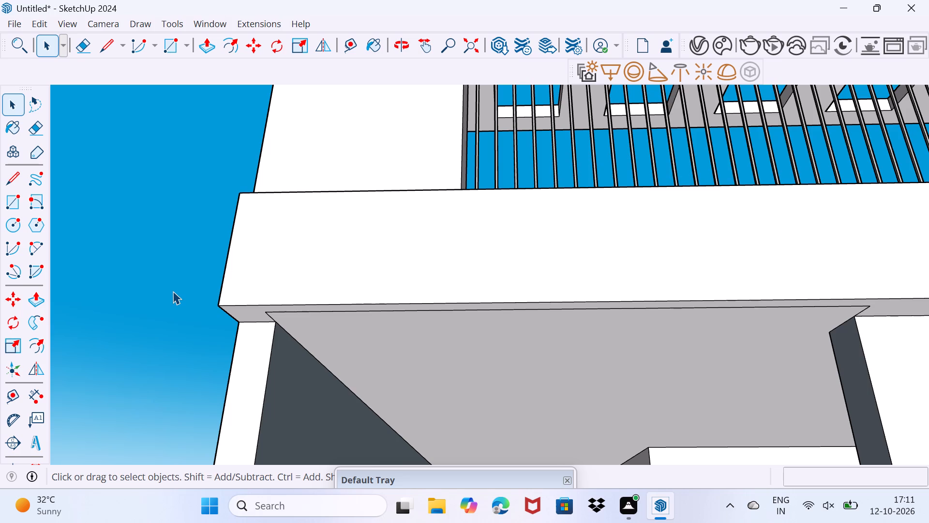
middle_drag(305, 304, 266, 308)
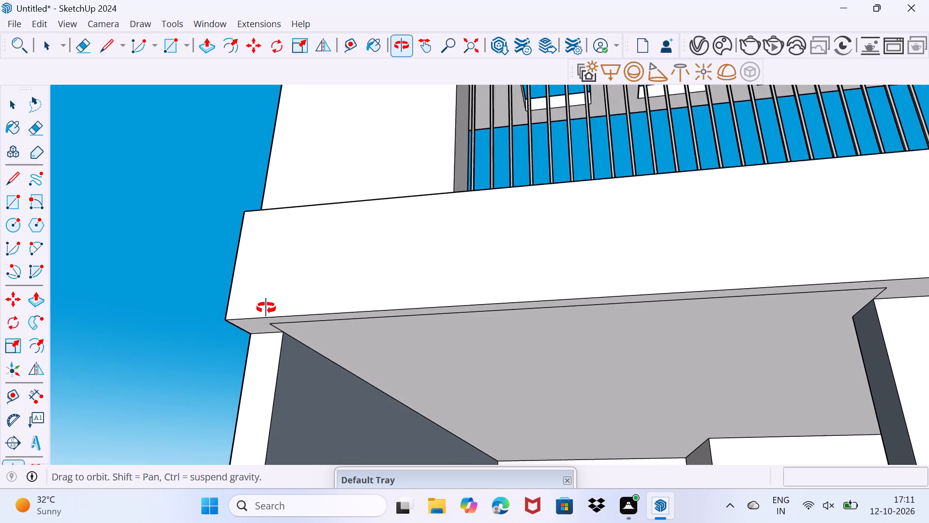
middle_drag(266, 308, 401, 323)
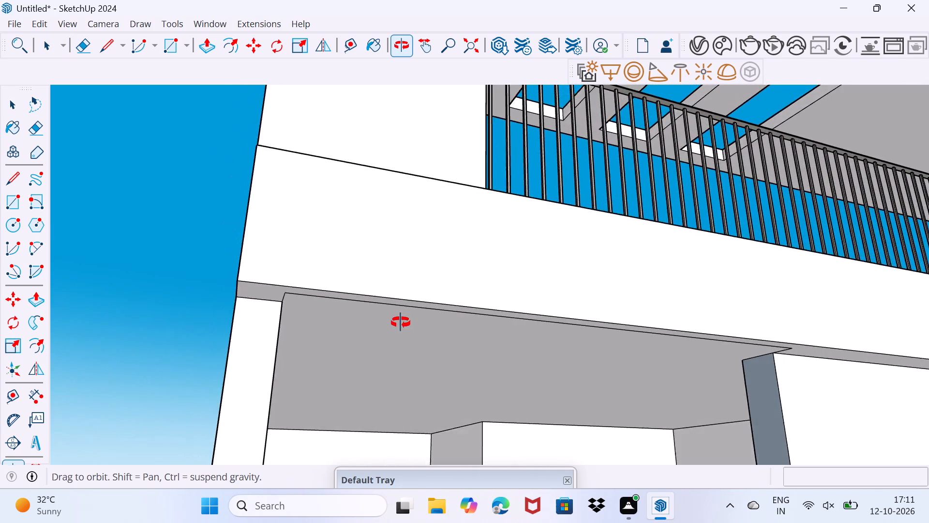
middle_drag(401, 323, 310, 337)
scroll(310, 337, down, 6)
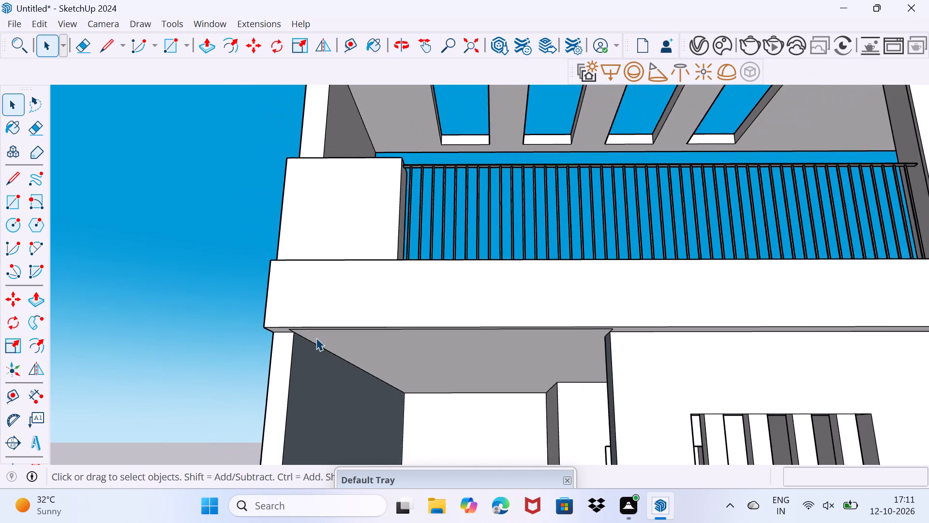
scroll(316, 338, down, 3)
scroll(610, 345, up, 1)
middle_drag(606, 345, 605, 358)
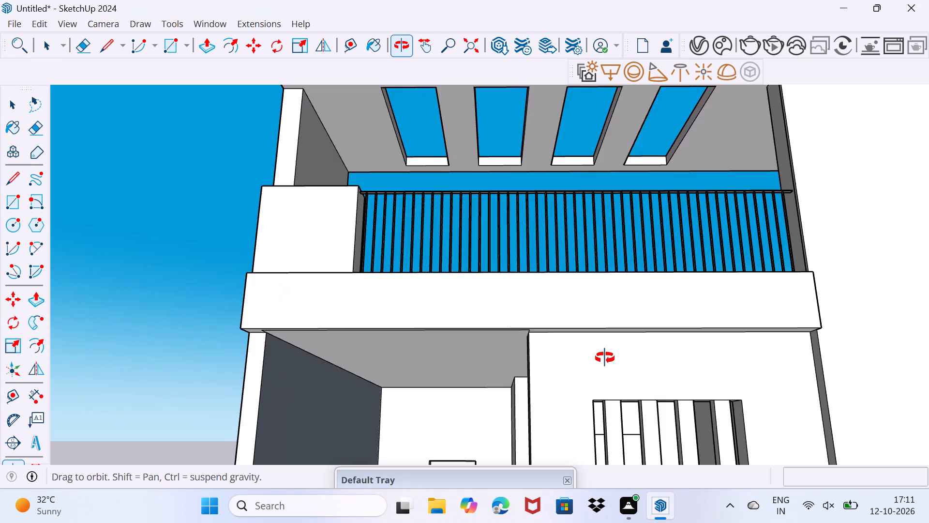
middle_drag(605, 358, 630, 378)
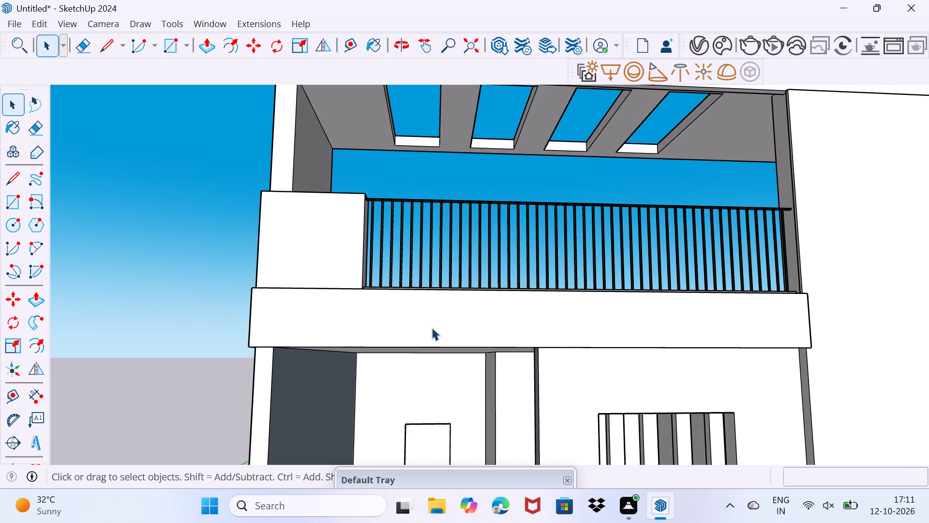
middle_drag(421, 327, 431, 407)
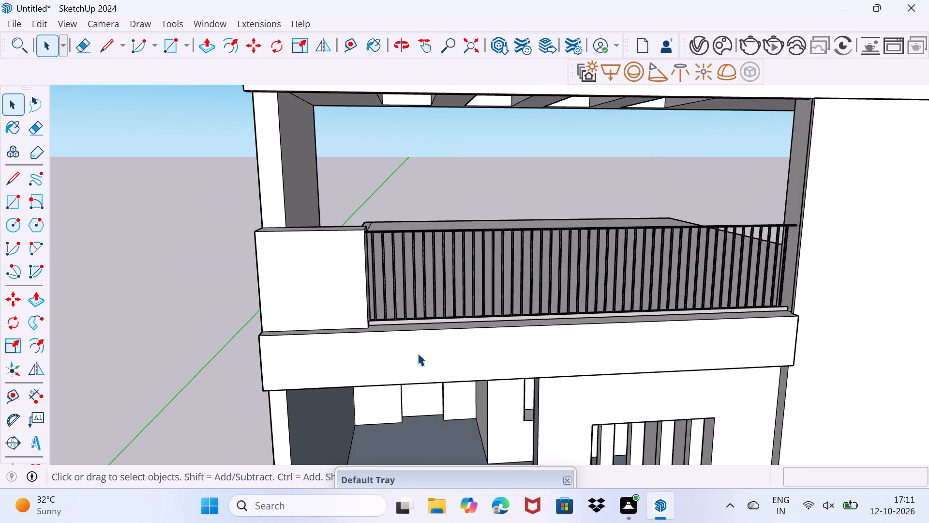
scroll(404, 336, up, 2)
middle_drag(403, 330, 471, 349)
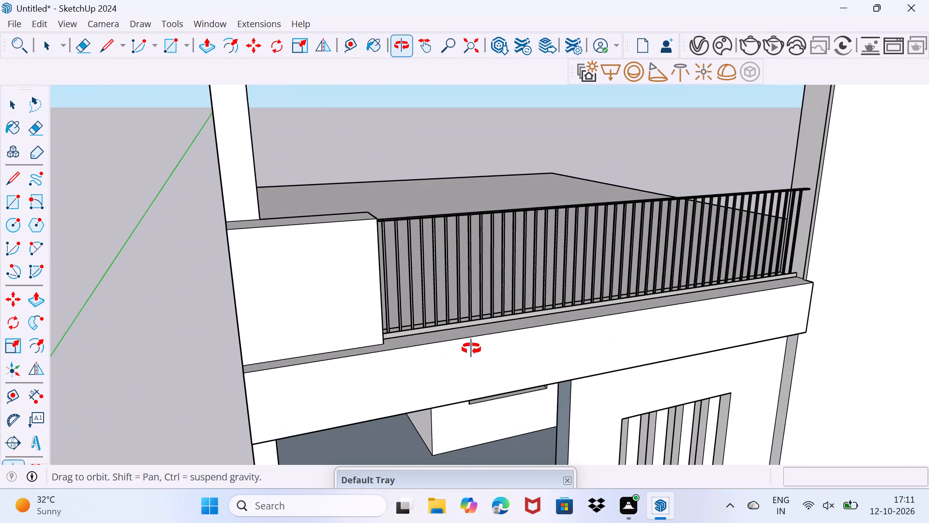
middle_drag(471, 349, 415, 349)
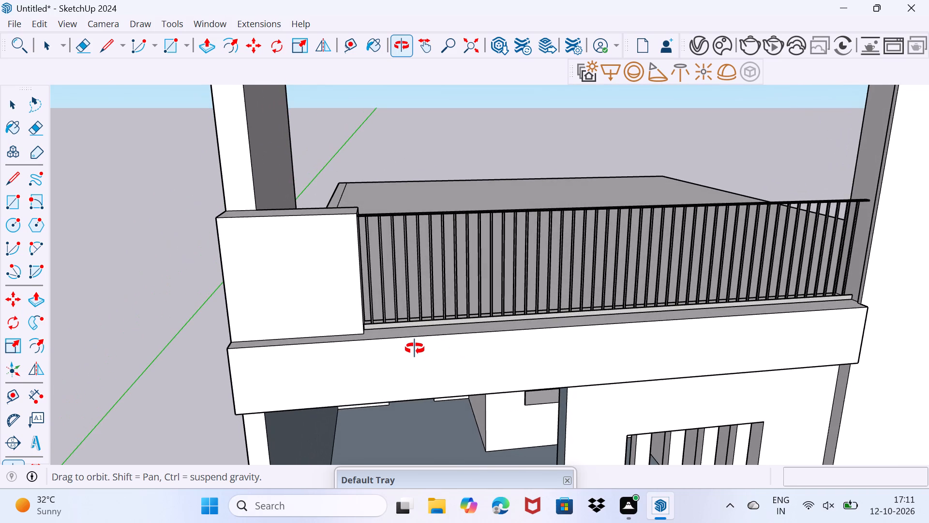
middle_drag(415, 349, 502, 323)
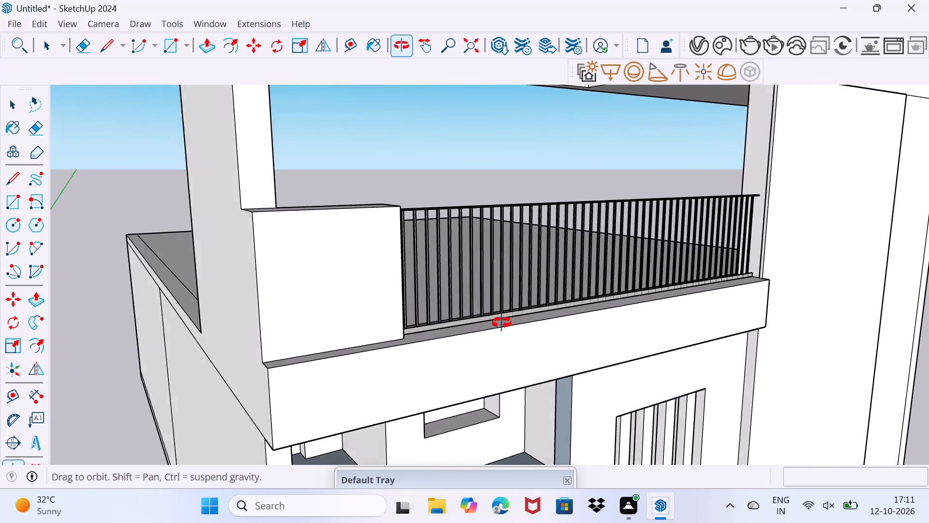
middle_drag(502, 323, 410, 306)
scroll(410, 306, down, 6)
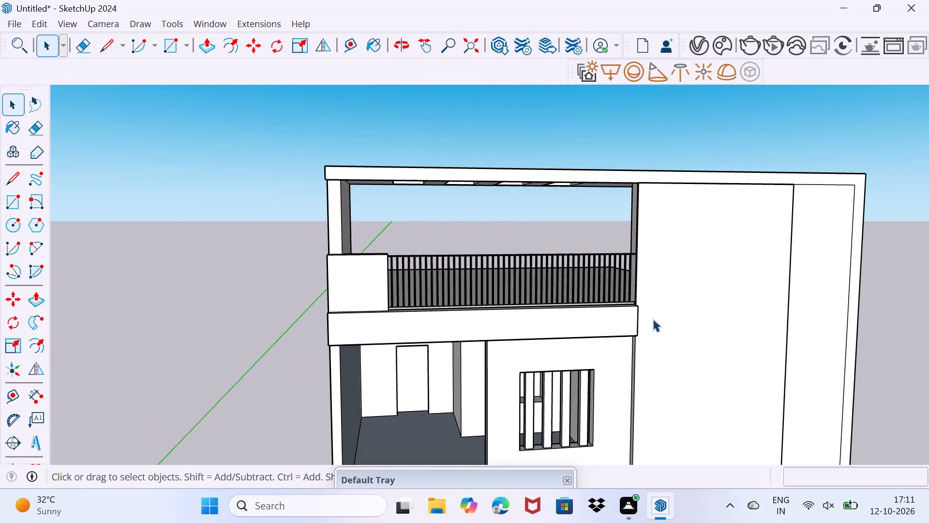
Draw a tall rectangle about 3' 11 7/8" wide by 9' 11 3/16" high on the raised front panel.
middle_drag(715, 329, 640, 321)
scroll(645, 319, down, 3)
middle_drag(672, 339, 663, 312)
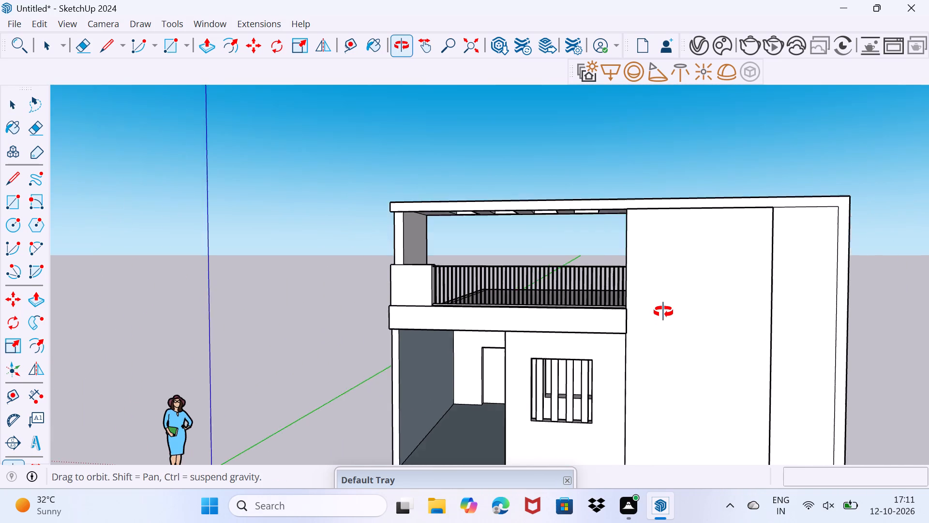
middle_drag(663, 312, 675, 315)
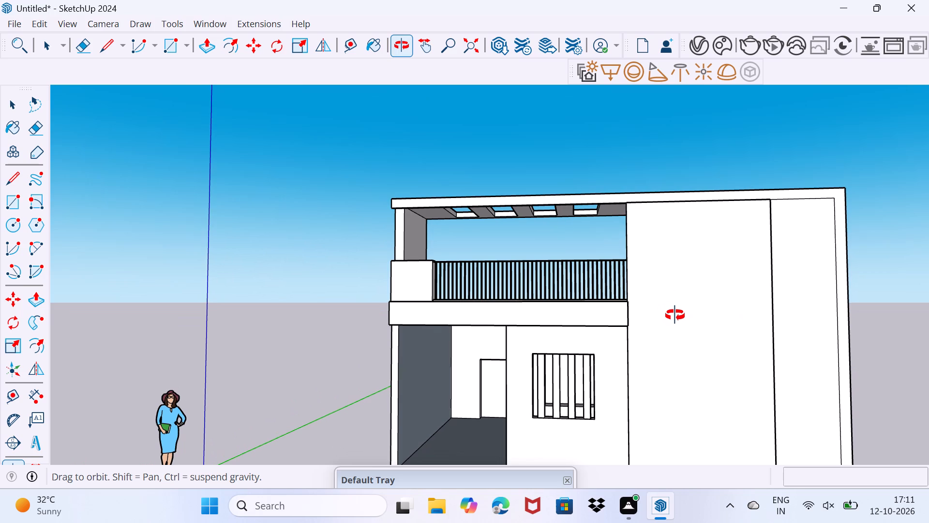
middle_drag(675, 315, 629, 196)
middle_drag(624, 212, 654, 230)
key(r)
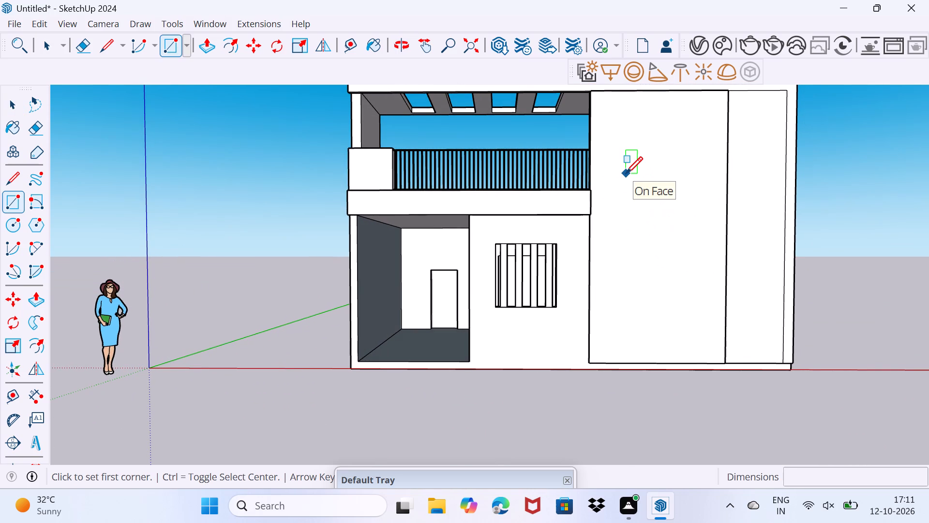
shift+middle_drag(626, 173, 620, 231)
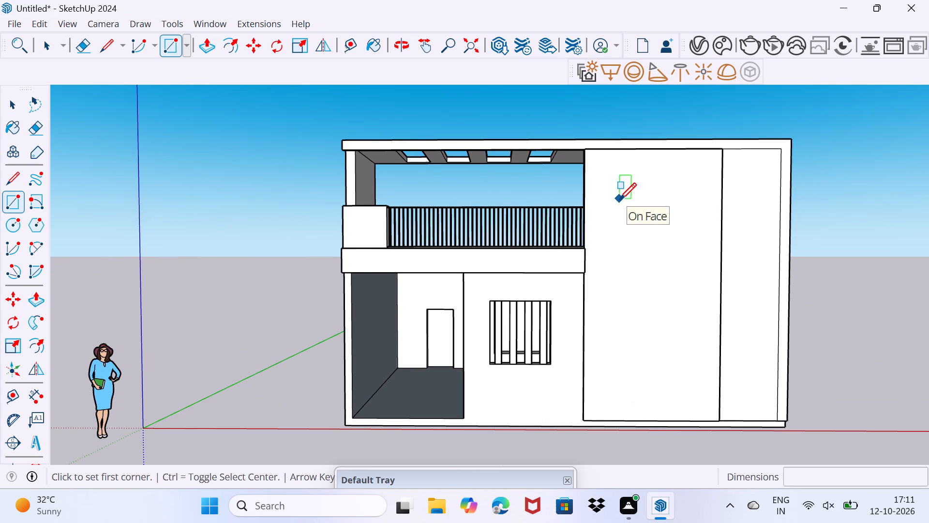
click(619, 207)
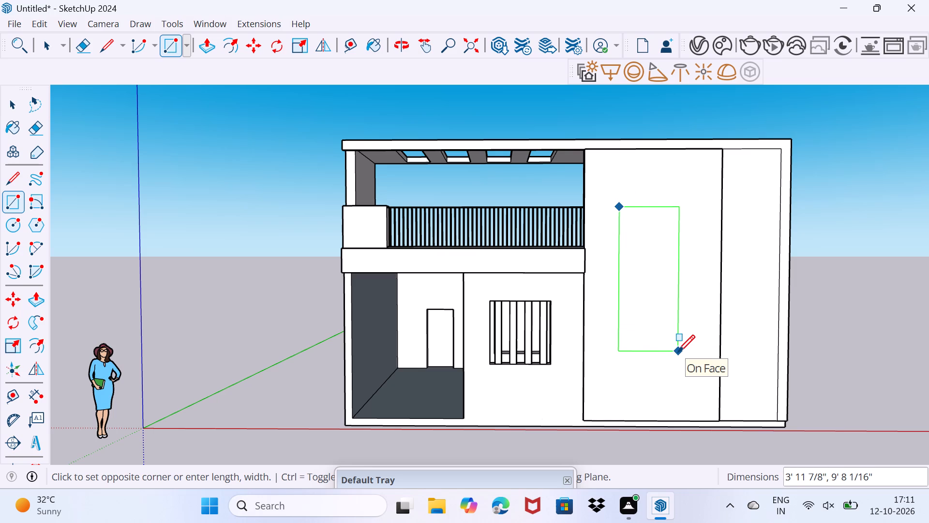
click(678, 355)
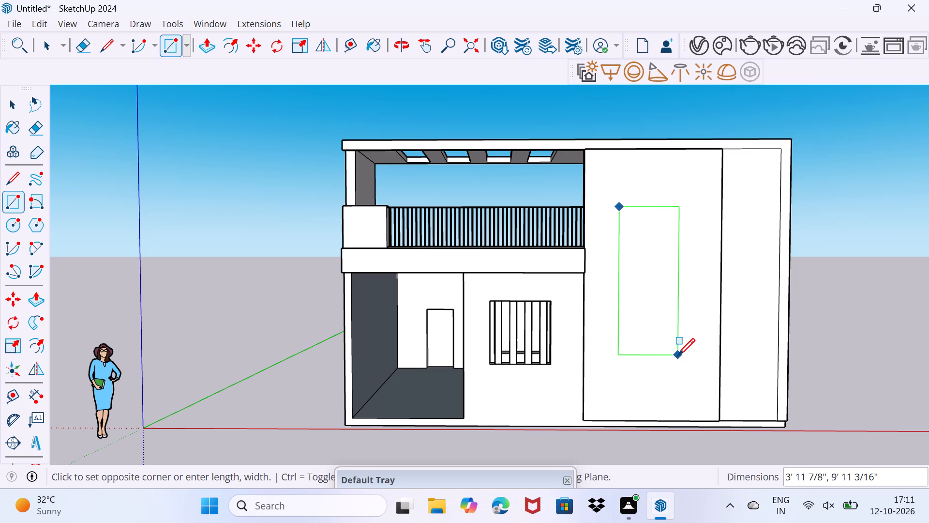
Push/Pull the tall rectangle on the front panel inward about 11 3/16" to form a recess.
key(space)
click(650, 315)
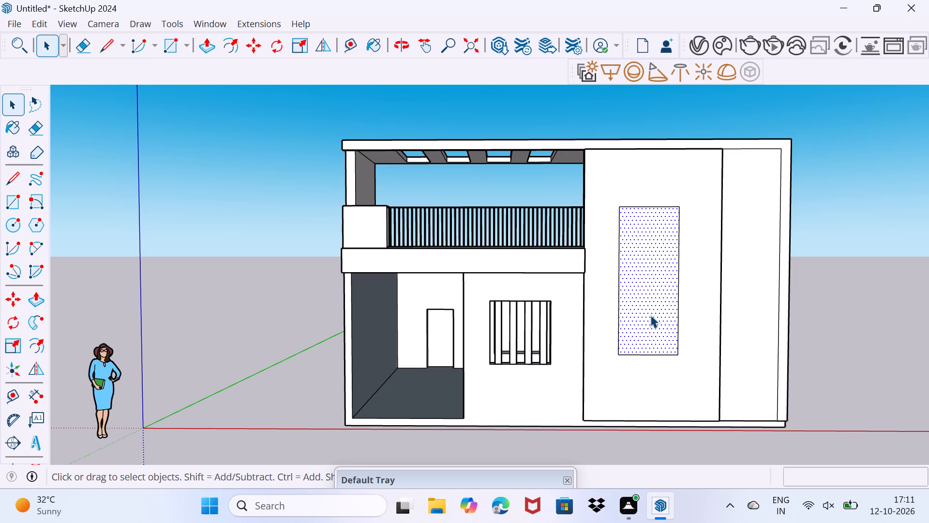
key(p)
click(650, 315)
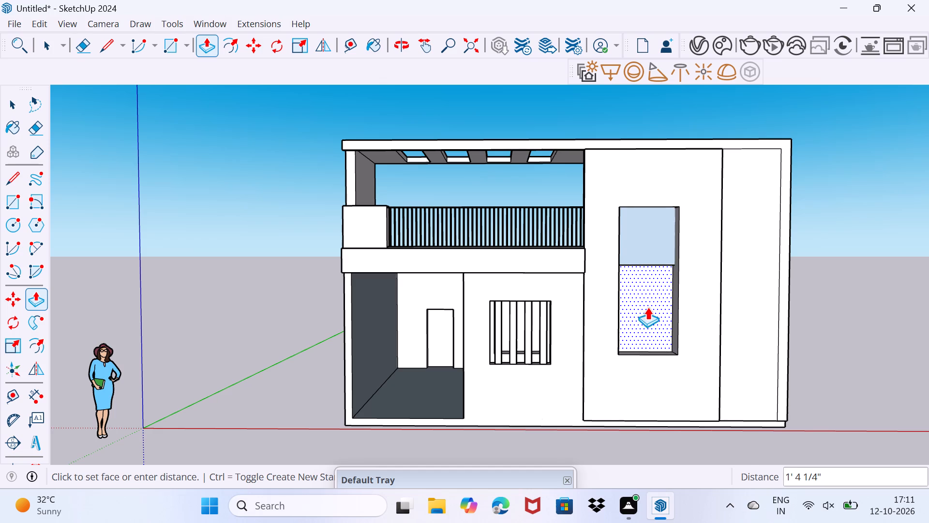
click(646, 316)
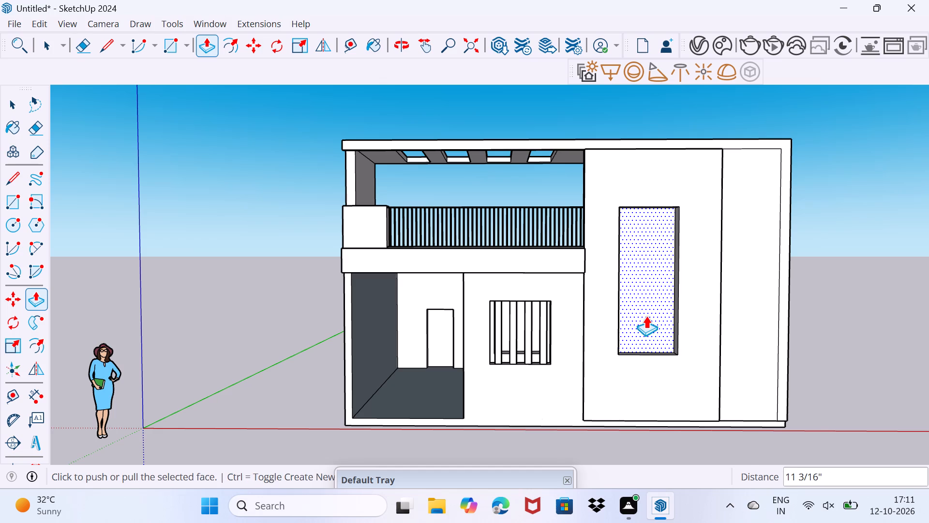
key(space)
drag(645, 317, 651, 304)
Push/Pull the top inner face of the front panel's recess upward to make the recess taller.
scroll(644, 292, down, 2)
middle_drag(647, 304, 544, 328)
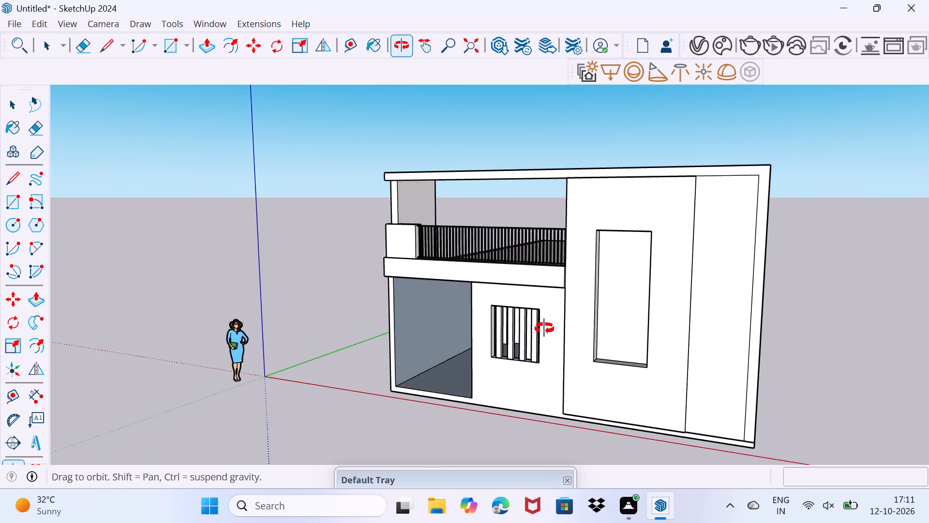
middle_drag(544, 328, 648, 318)
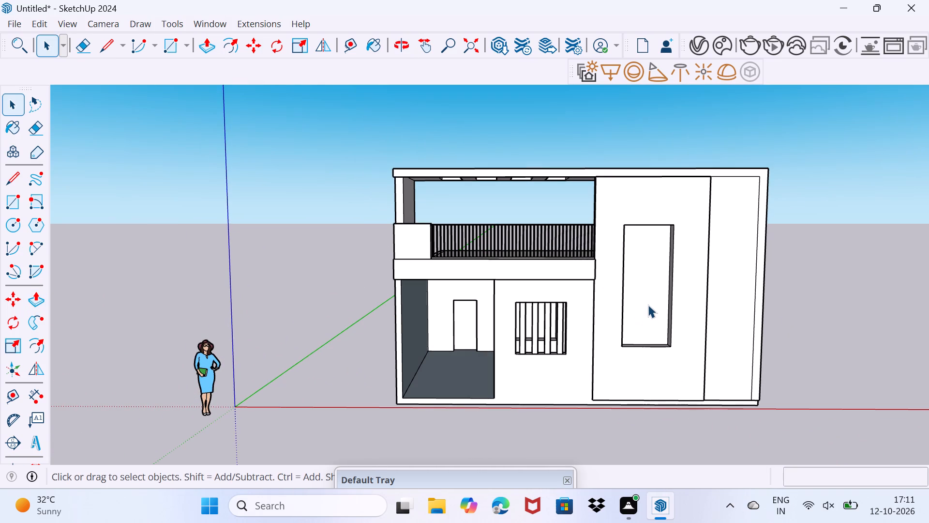
middle_drag(641, 303, 550, 245)
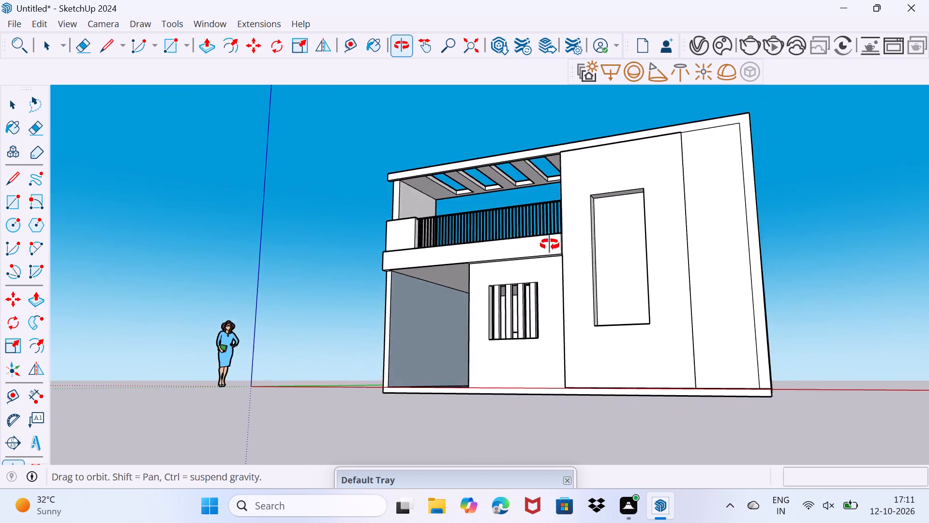
middle_drag(550, 245, 550, 245)
scroll(619, 243, up, 3)
middle_drag(619, 243, 619, 217)
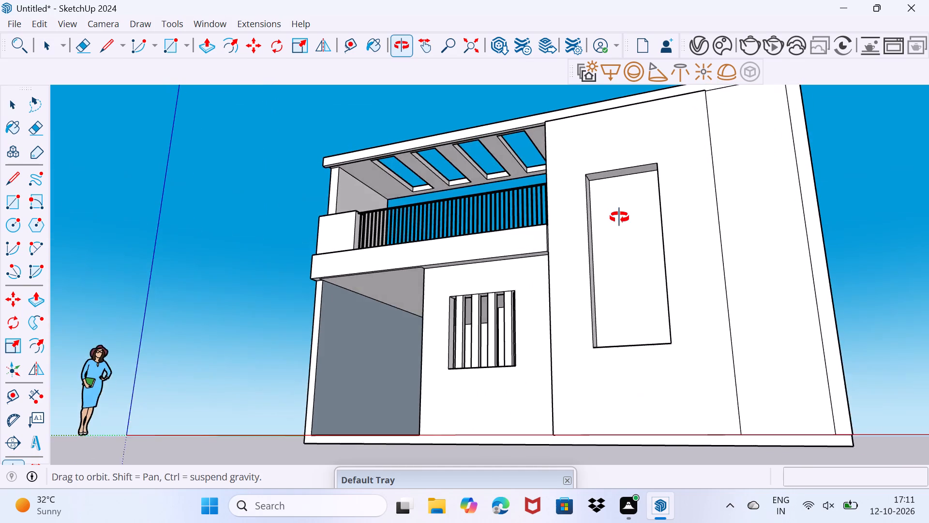
middle_drag(619, 217, 619, 207)
scroll(626, 176, up, 5)
click(626, 164)
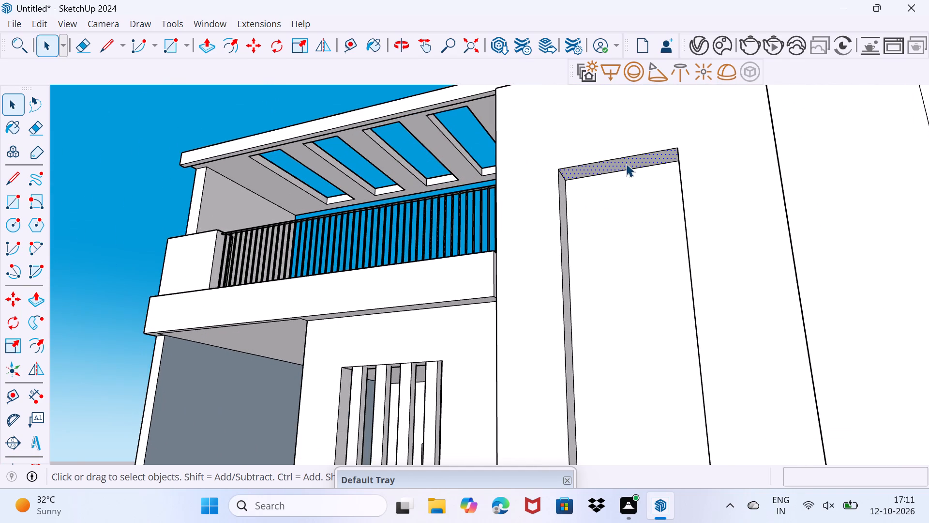
key(p)
click(626, 164)
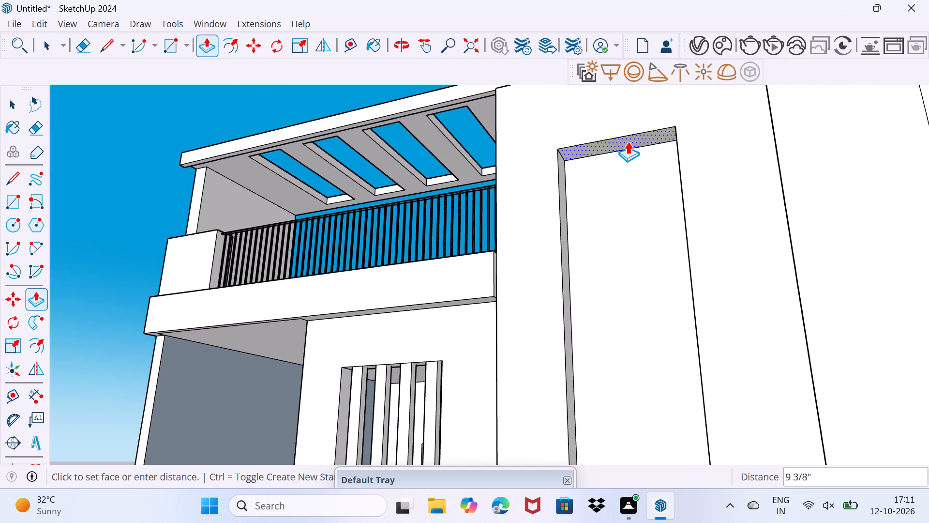
click(628, 129)
key(space)
drag(606, 234, 628, 212)
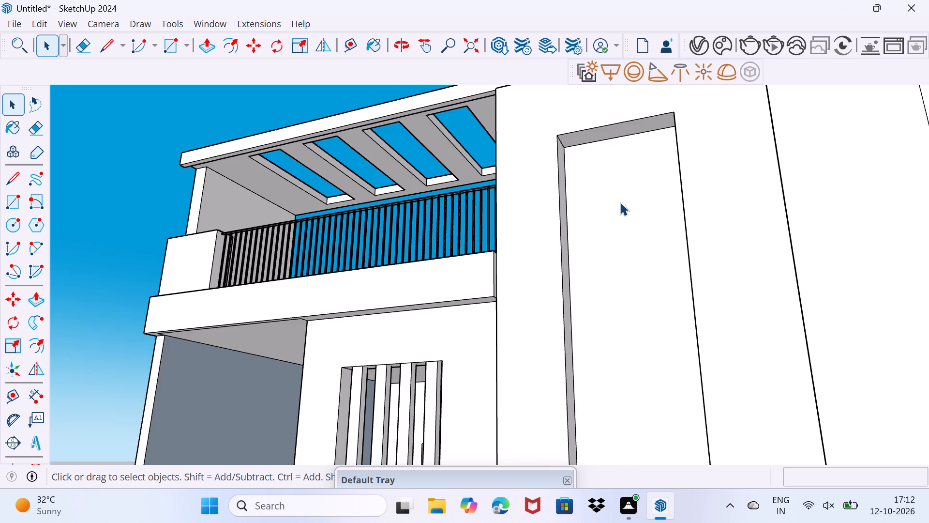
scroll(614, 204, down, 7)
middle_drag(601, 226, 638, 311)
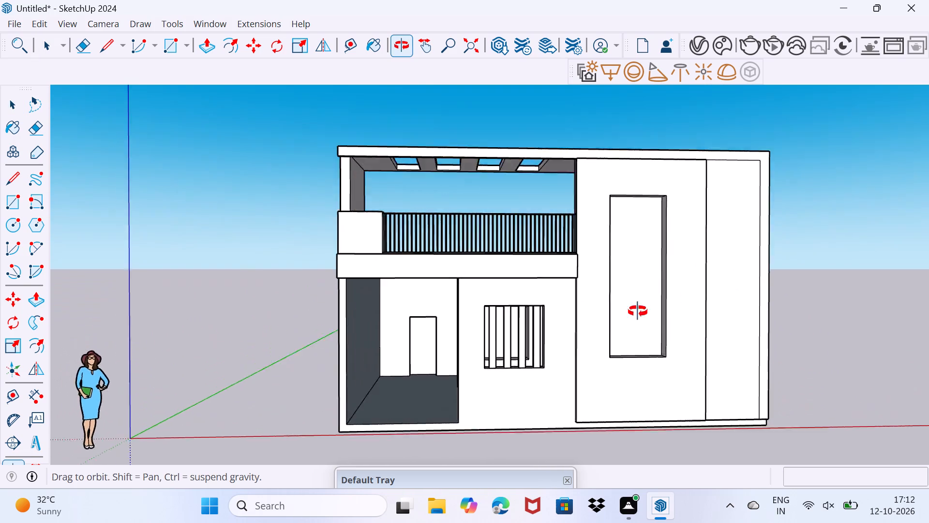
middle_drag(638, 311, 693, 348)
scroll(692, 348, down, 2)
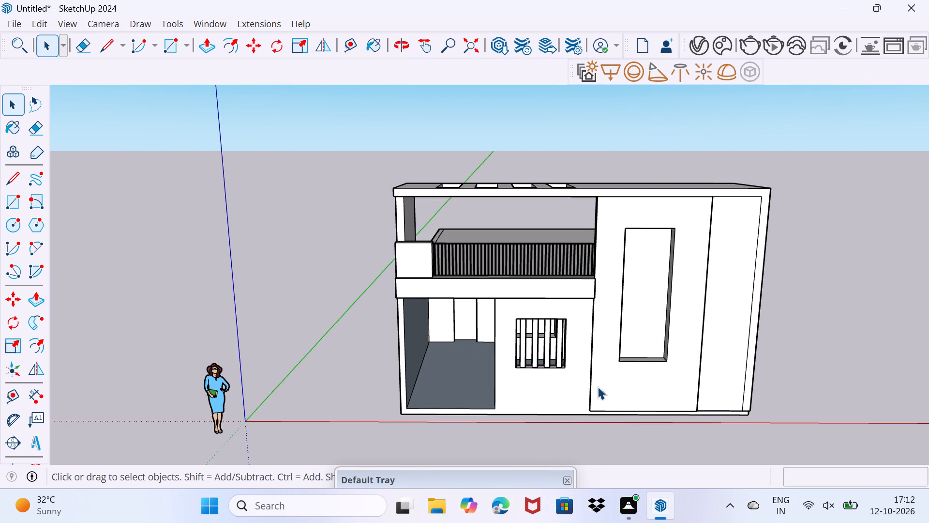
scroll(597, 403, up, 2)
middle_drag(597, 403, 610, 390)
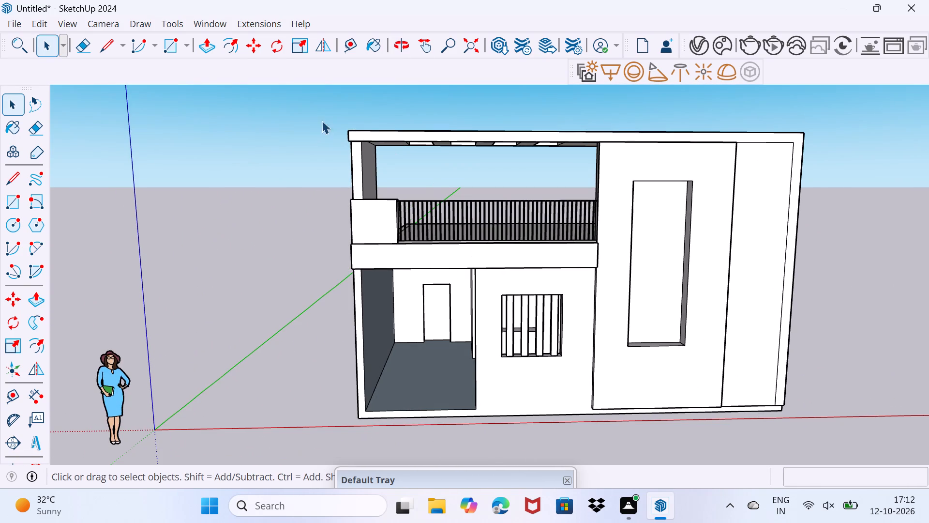
Paint the wall strip beside the raised front panel with the beige stone material from the Tile collection.
click(215, 23)
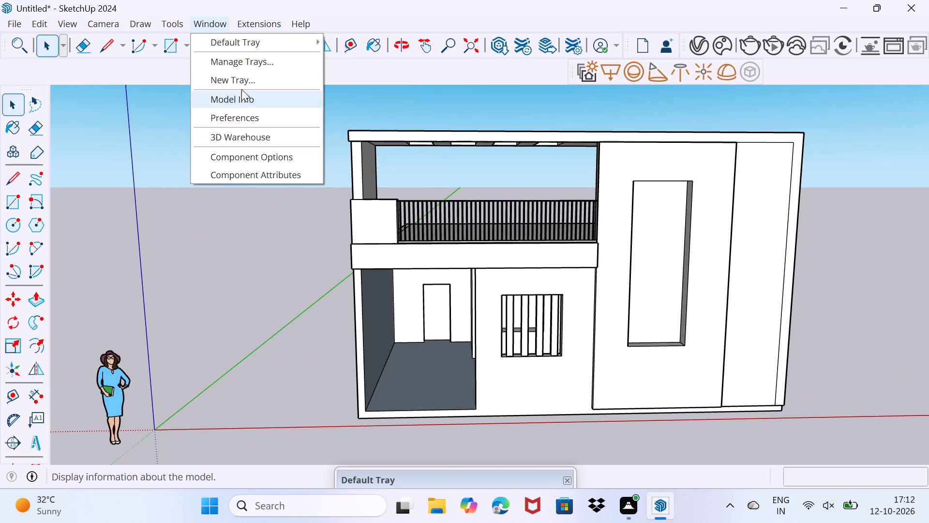
click(246, 44)
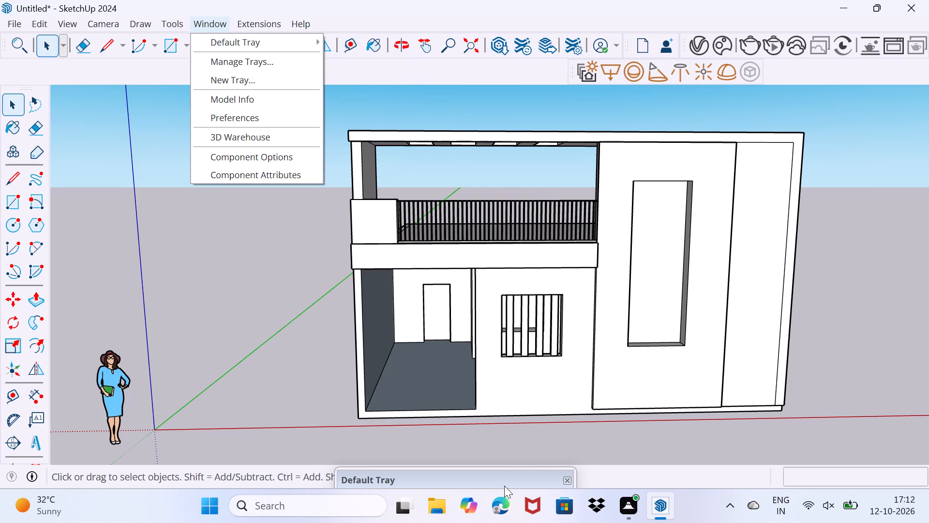
drag(504, 486, 822, 117)
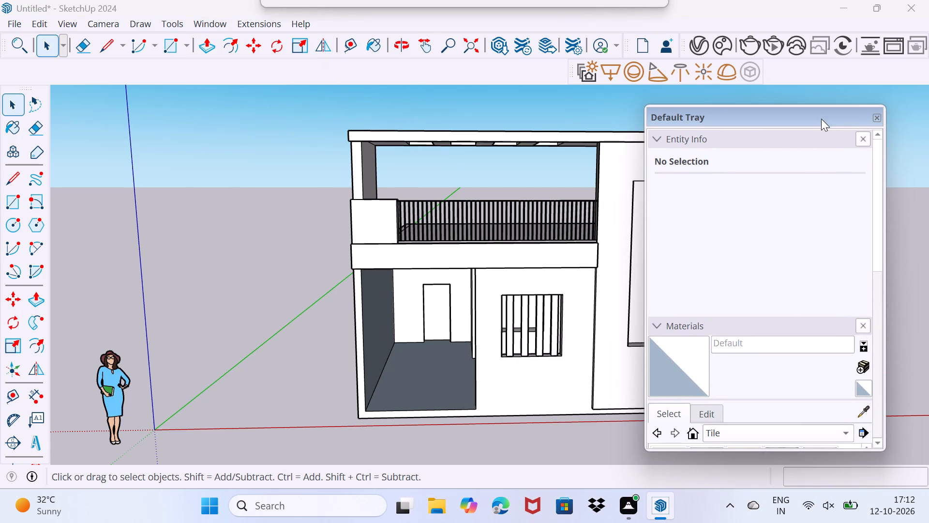
scroll(737, 431, down, 4)
scroll(737, 430, up, 1)
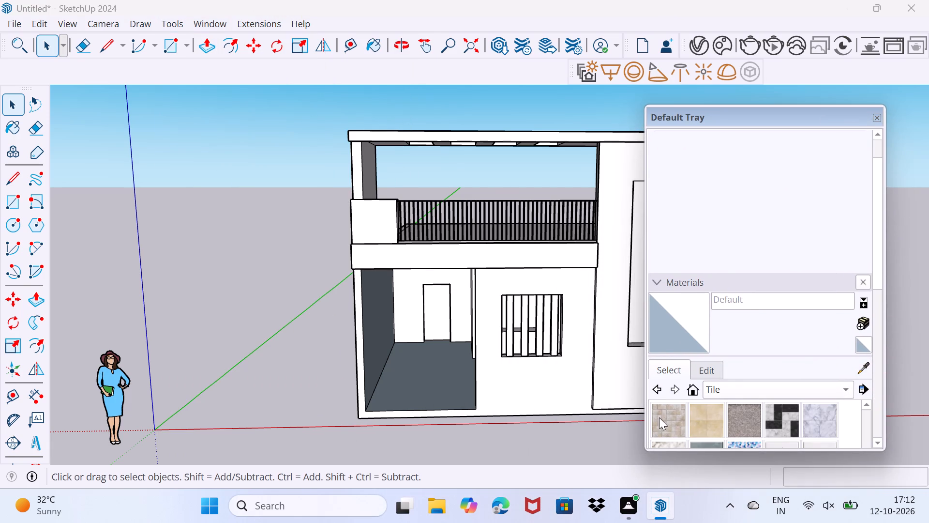
click(659, 417)
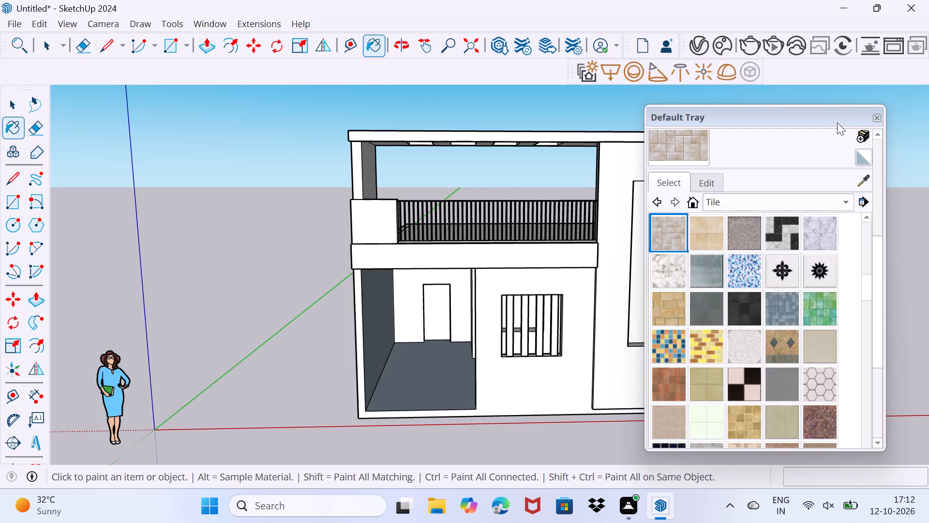
drag(770, 114, 652, 438)
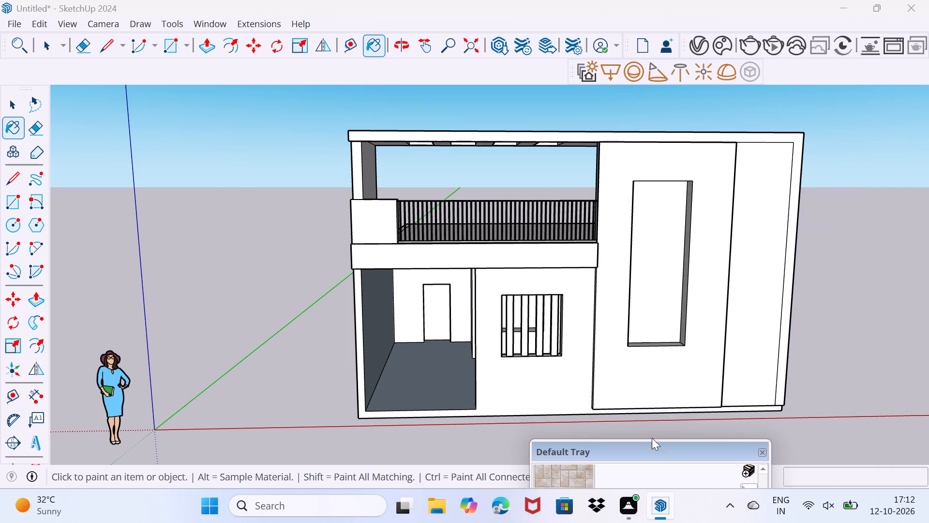
drag(652, 438, 656, 448)
click(754, 300)
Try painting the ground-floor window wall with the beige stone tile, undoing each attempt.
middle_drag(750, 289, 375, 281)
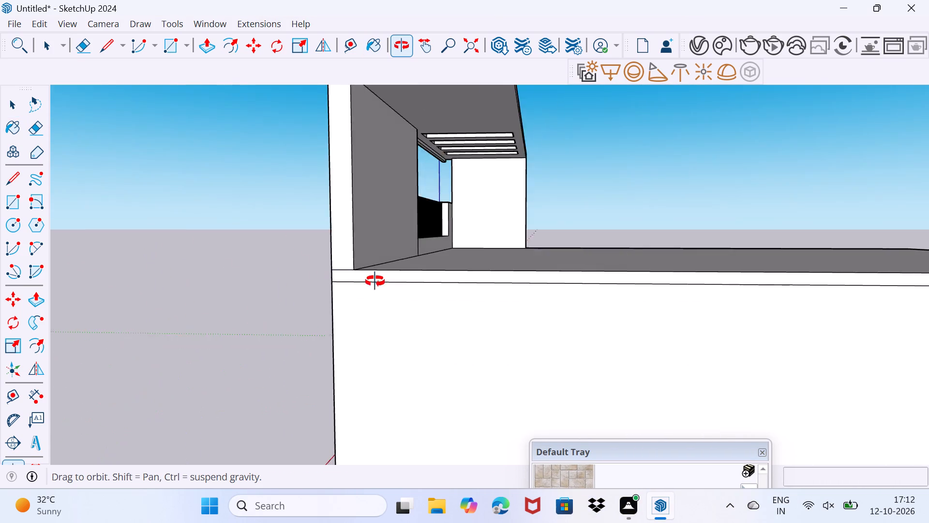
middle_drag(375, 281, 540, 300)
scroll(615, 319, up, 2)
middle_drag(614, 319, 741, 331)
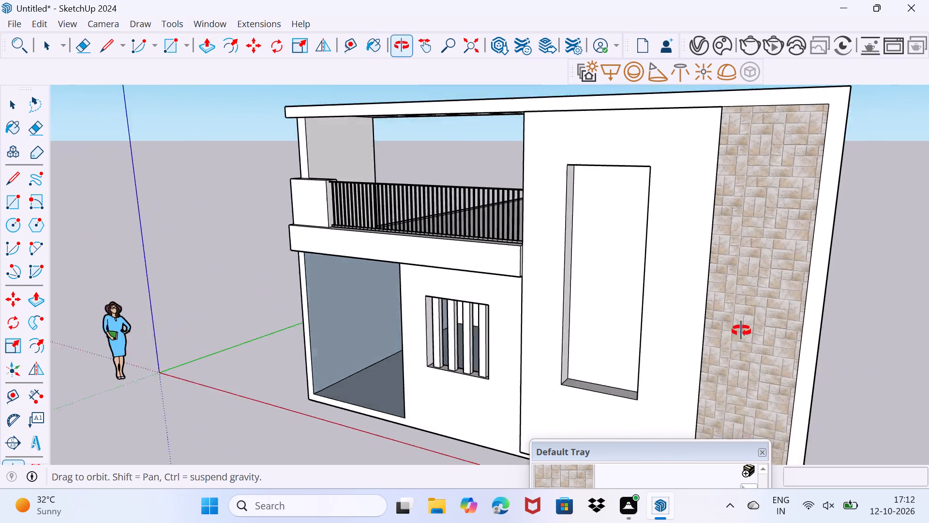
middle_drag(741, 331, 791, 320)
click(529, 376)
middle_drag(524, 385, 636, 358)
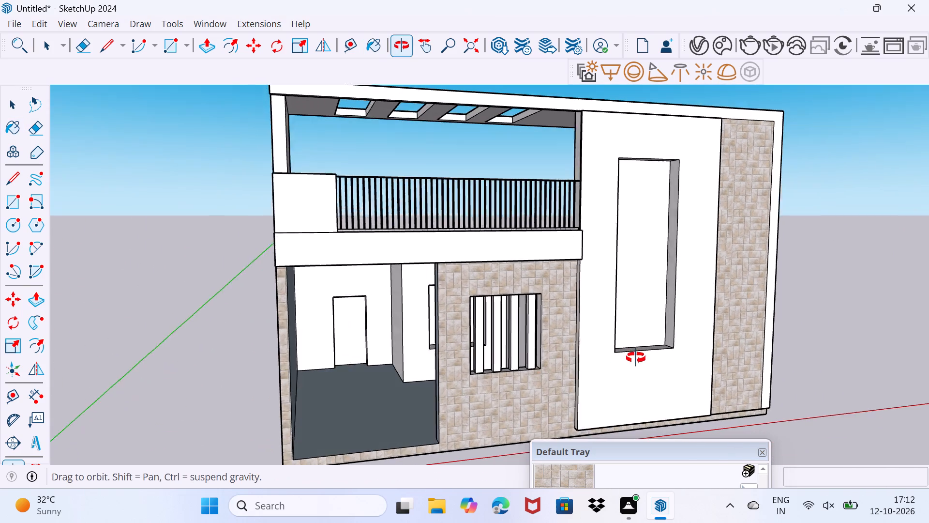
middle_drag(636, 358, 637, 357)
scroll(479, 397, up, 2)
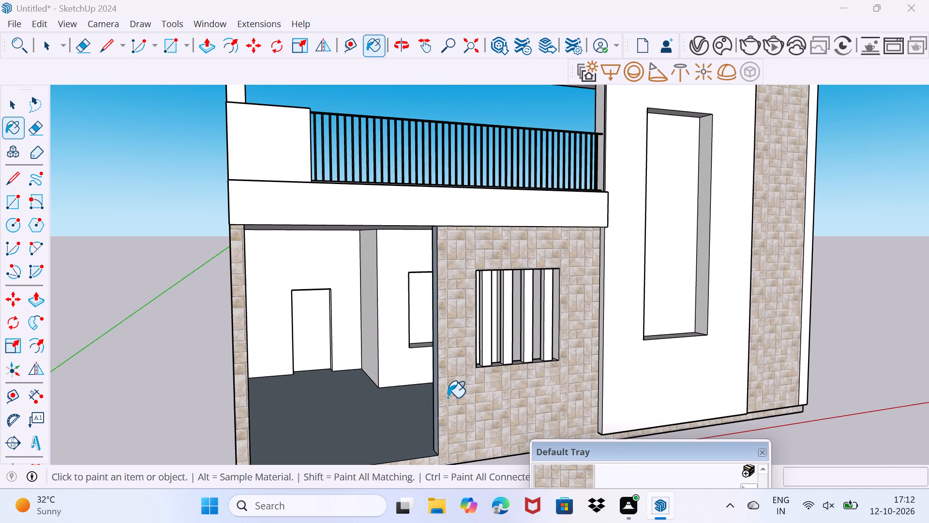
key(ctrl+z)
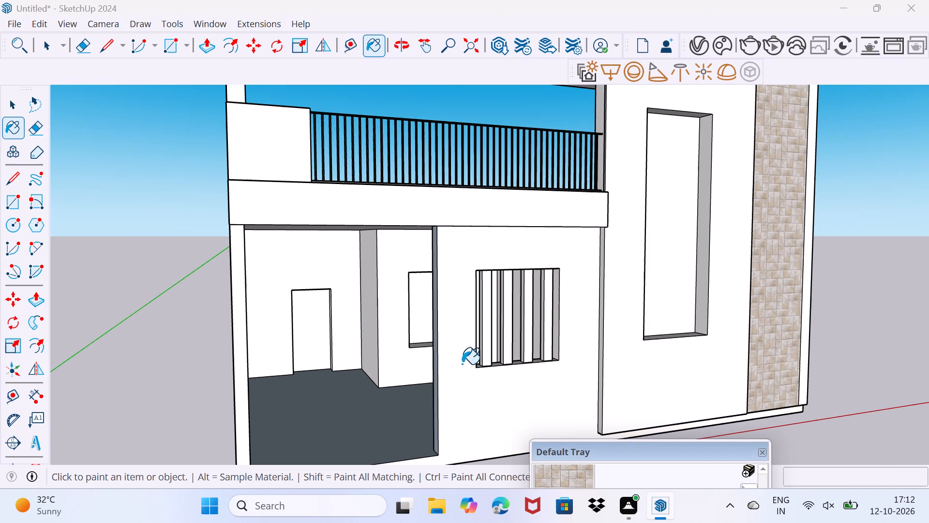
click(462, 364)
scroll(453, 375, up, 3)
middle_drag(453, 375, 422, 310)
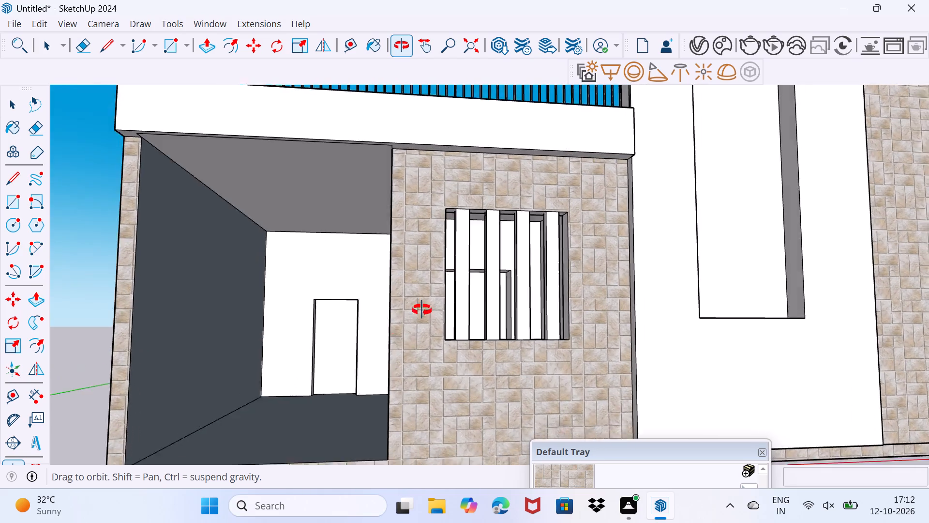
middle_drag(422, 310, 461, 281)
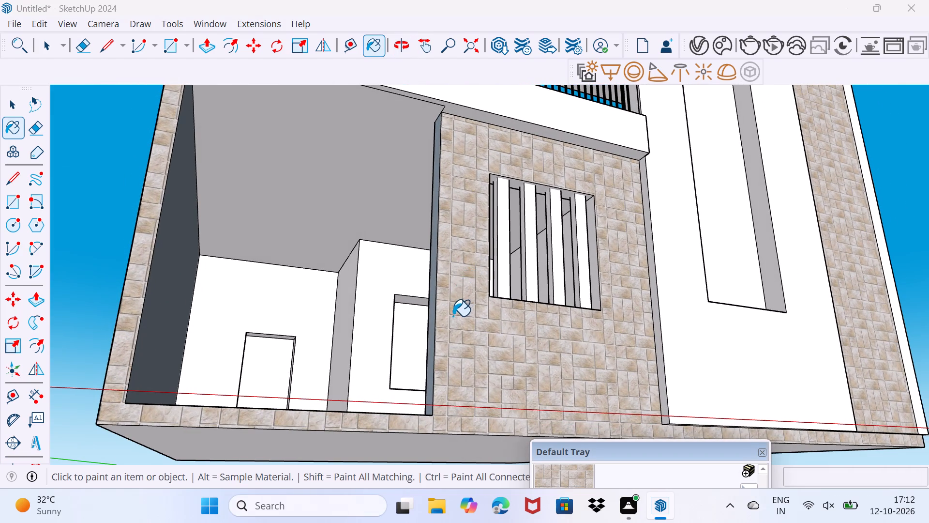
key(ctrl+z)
Draw a 6" vertical line across the base strip, down from the window wall's corner beside the porch.
key(space)
key(l)
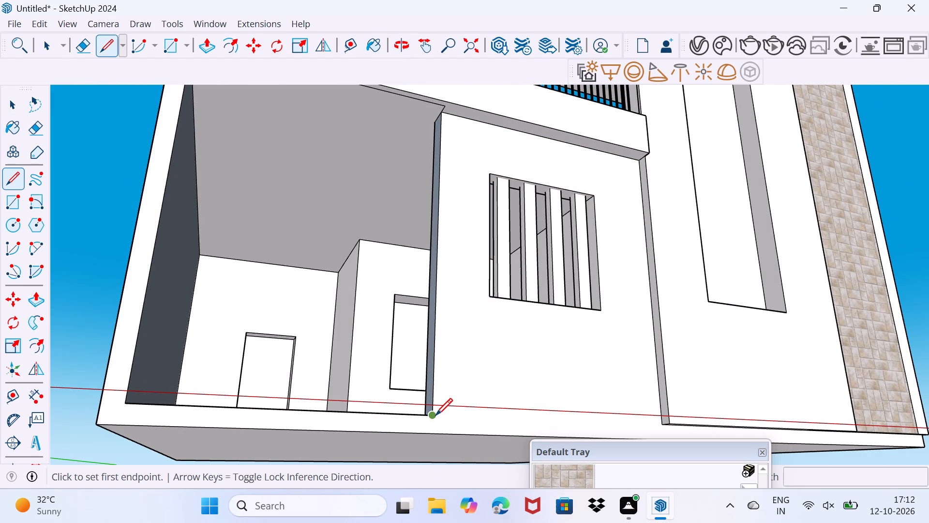
click(436, 414)
click(435, 430)
key(space)
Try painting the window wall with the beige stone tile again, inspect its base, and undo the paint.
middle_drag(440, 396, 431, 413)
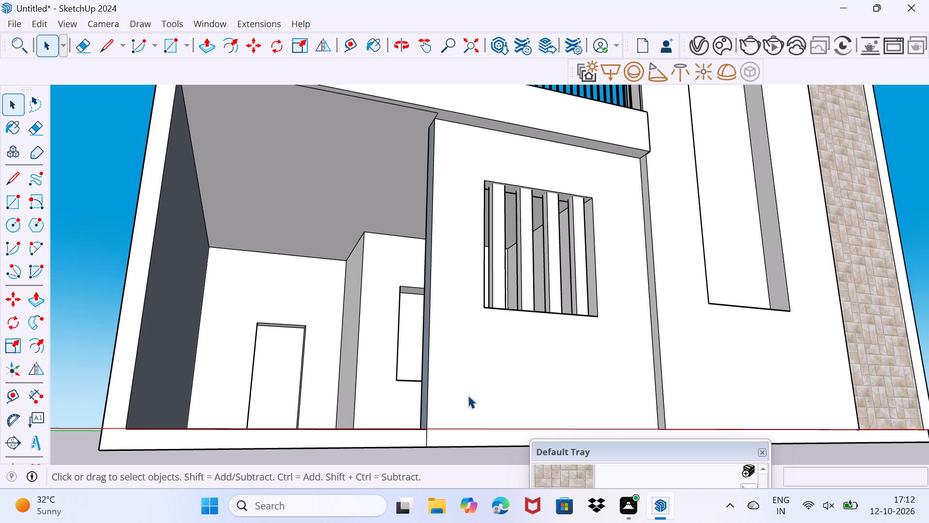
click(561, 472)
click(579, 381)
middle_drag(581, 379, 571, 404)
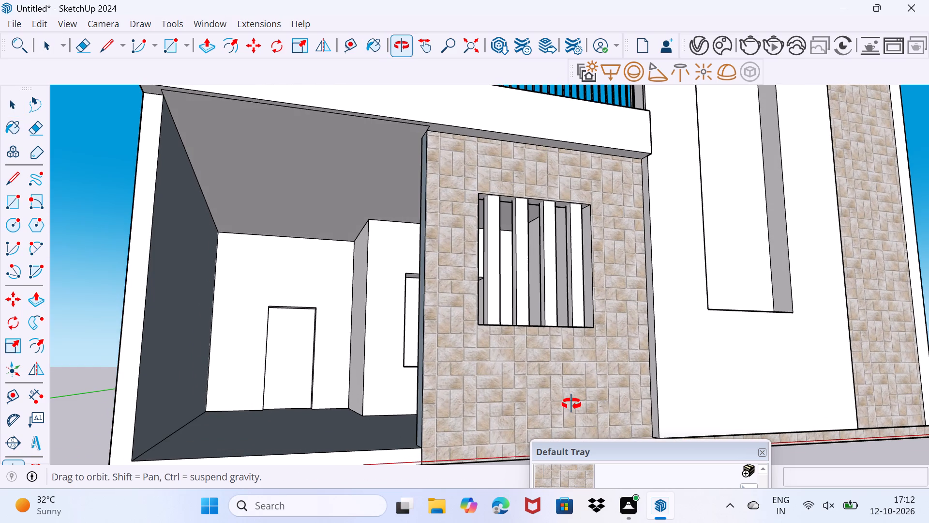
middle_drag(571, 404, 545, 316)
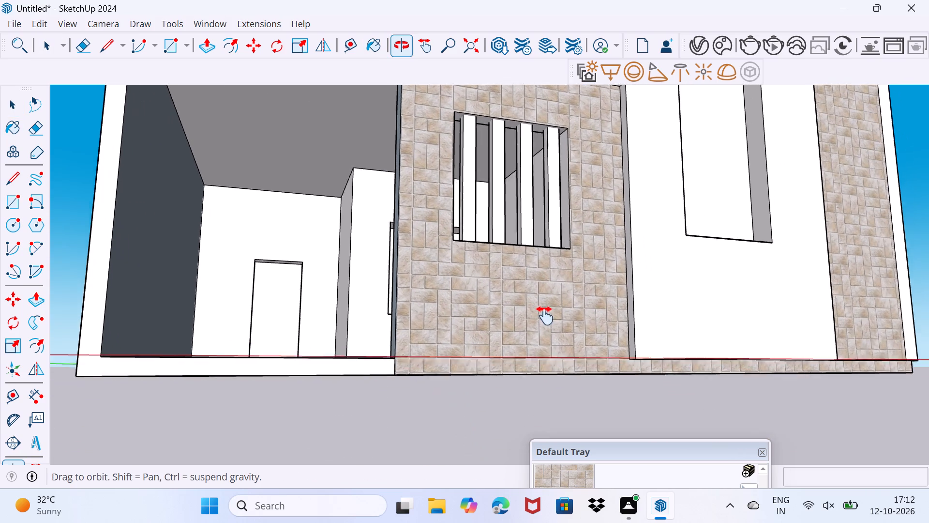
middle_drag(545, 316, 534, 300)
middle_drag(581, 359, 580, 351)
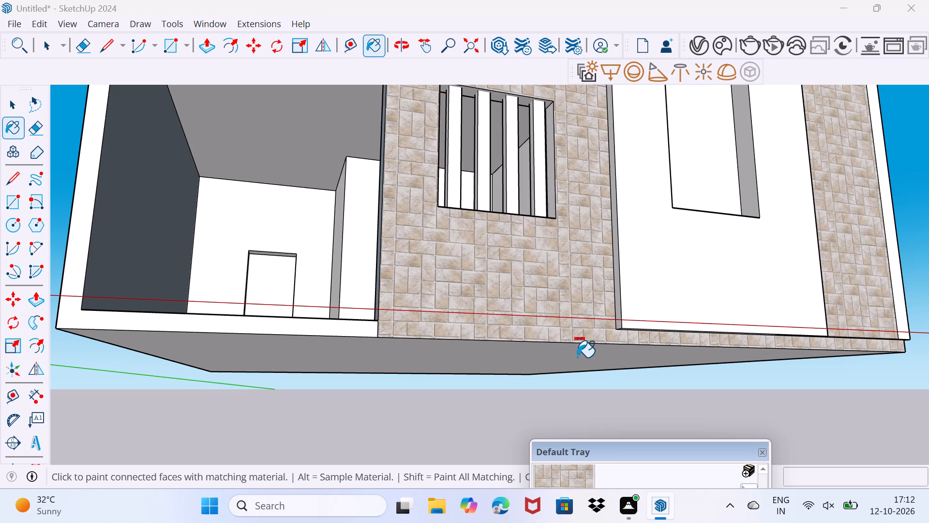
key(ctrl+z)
Draw a 6" vertical line across the base strip where the window wall meets the raised front panel.
scroll(599, 349, up, 3)
key(l)
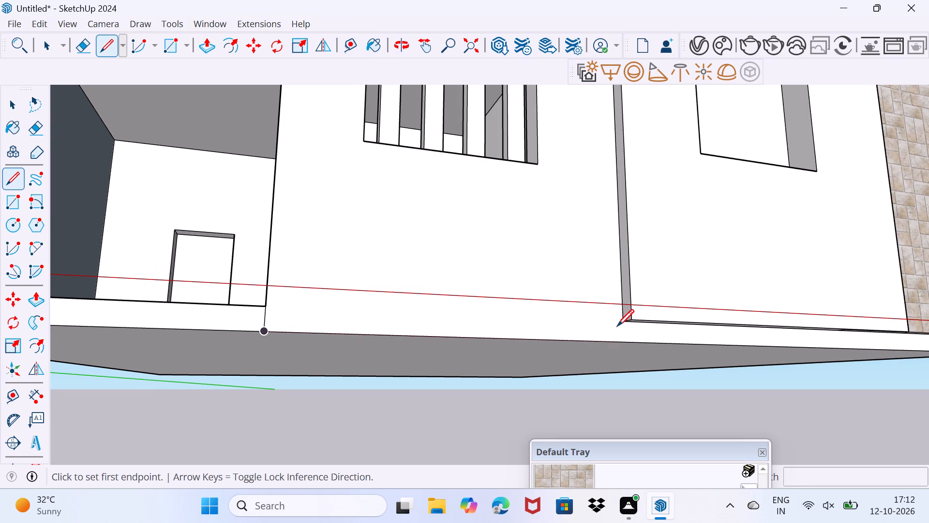
click(622, 318)
click(627, 343)
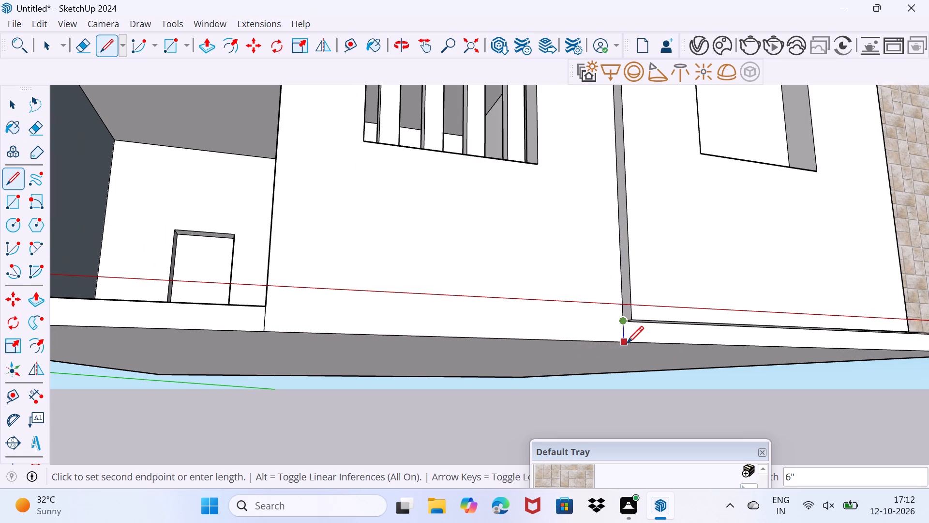
key(space)
Paint the ground-floor window wall, between the two base divisions, with the beige stone tile material.
scroll(562, 312, down, 2)
middle_drag(549, 313, 481, 374)
click(567, 472)
click(506, 321)
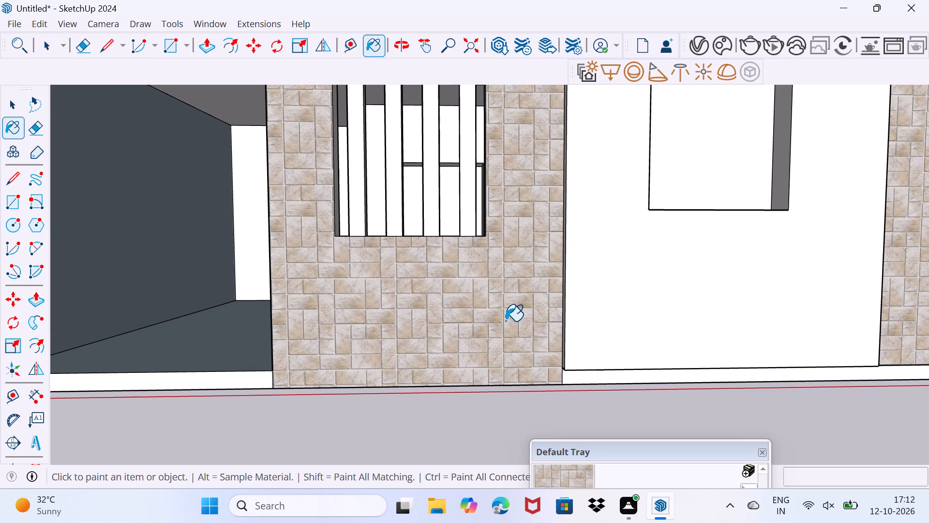
scroll(506, 321, down, 1)
key(space)
scroll(506, 321, down, 1)
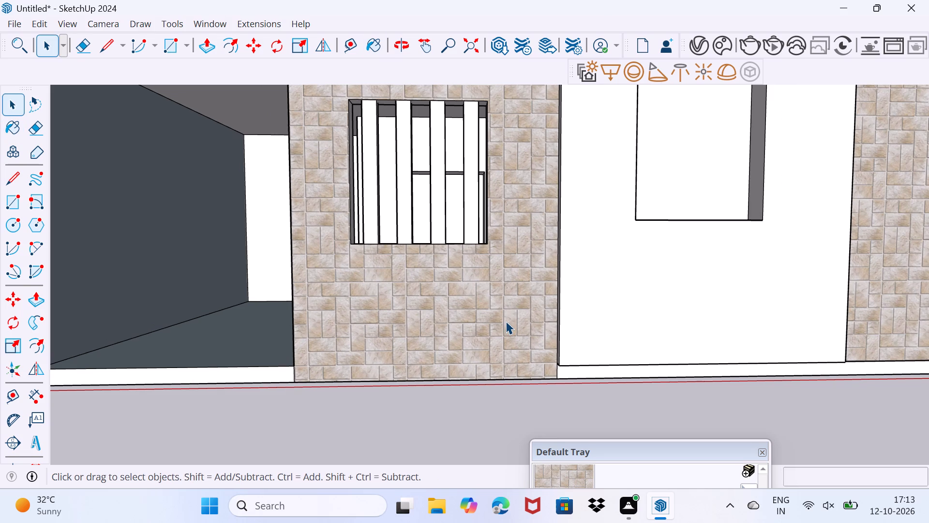
scroll(506, 321, down, 3)
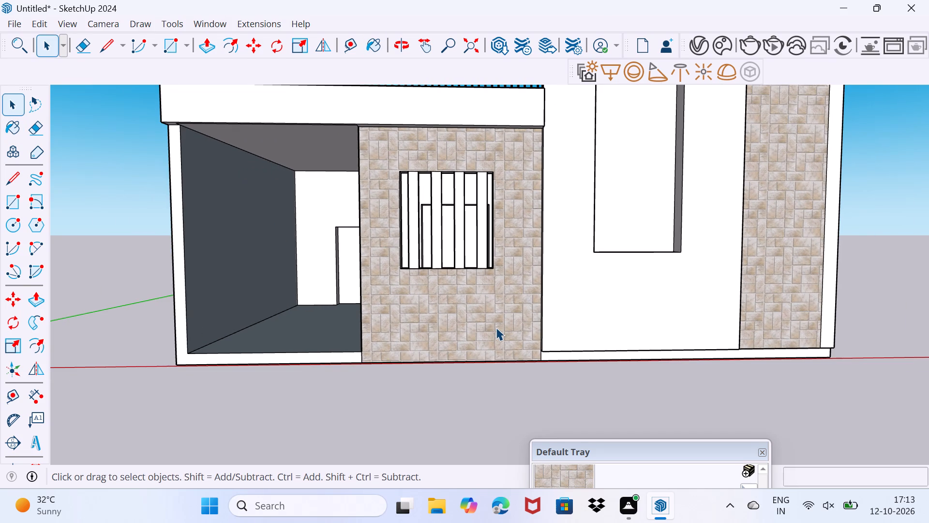
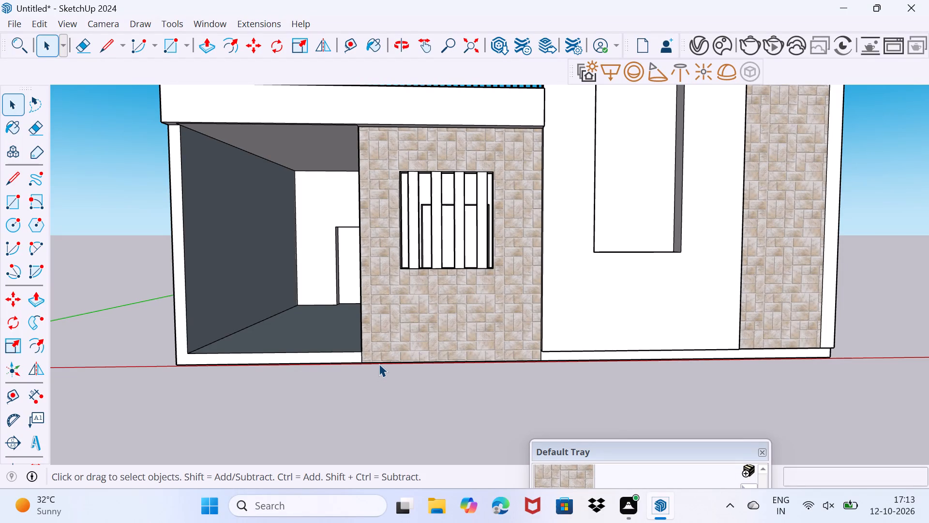
Undo the last stone tile paint on the ground-floor window wall.
key(ctrl+z)
Draw a horizontal line along the top of the base strip, across the window wall between the two vertical base divisions.
scroll(373, 345, up, 1)
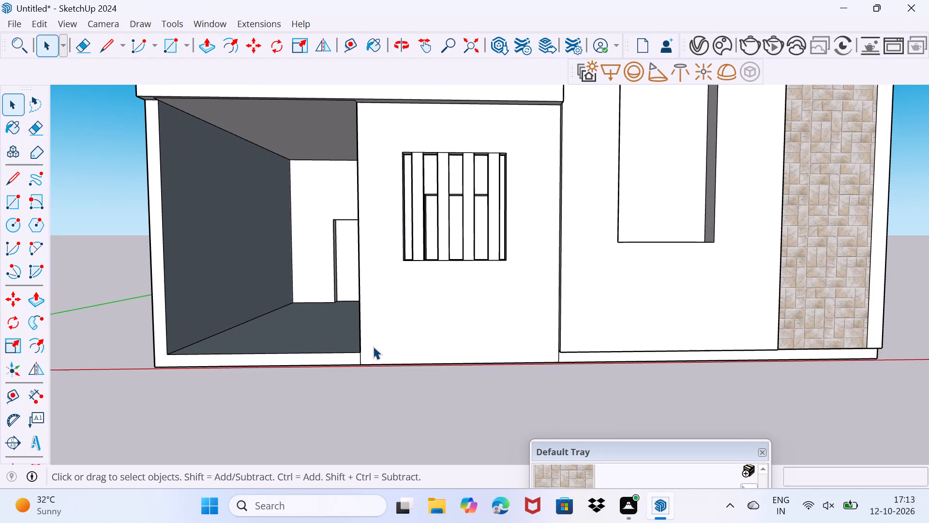
key(l)
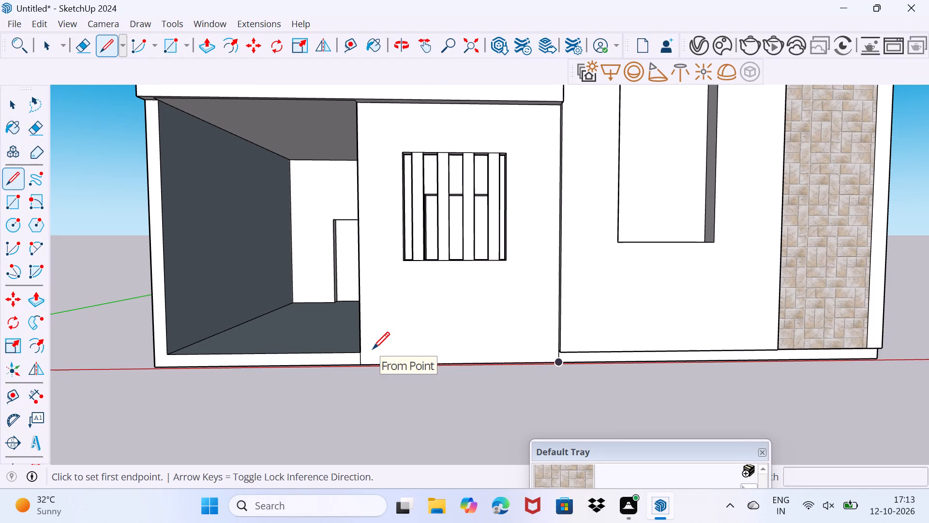
click(359, 356)
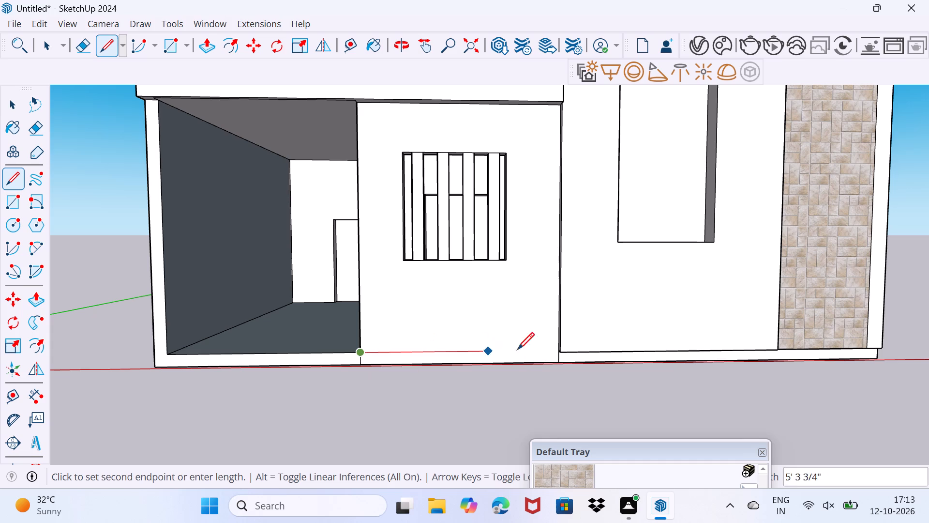
click(556, 351)
key(space)
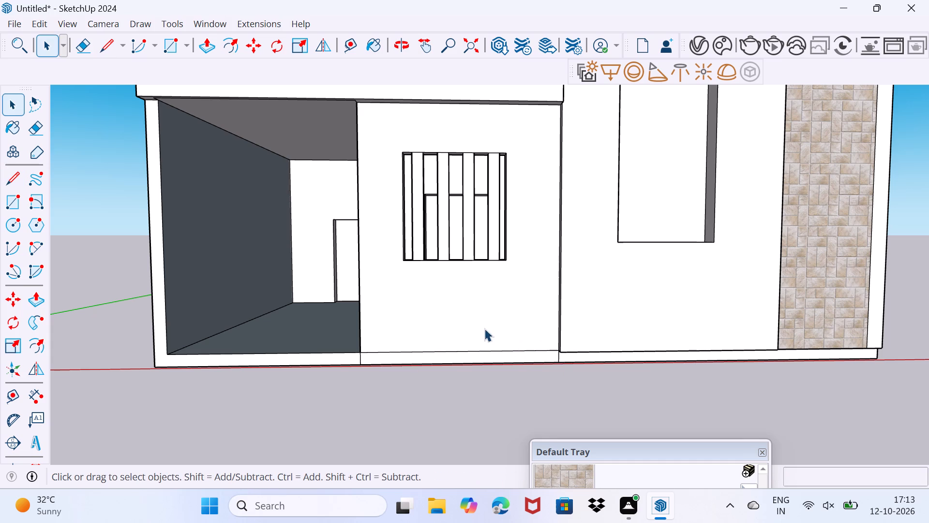
Erase the two short vertical division lines across the base strip below the window wall's corners.
scroll(491, 352, up, 5)
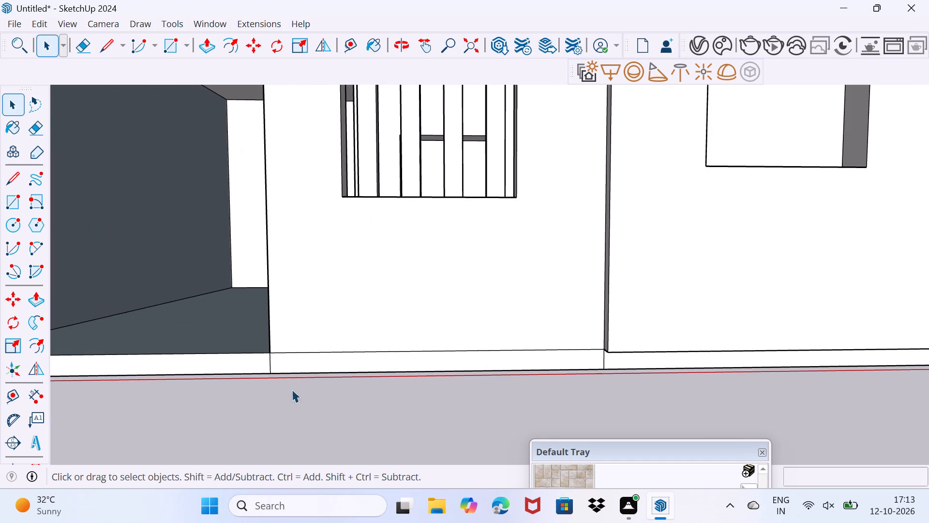
scroll(207, 376, up, 1)
key(e)
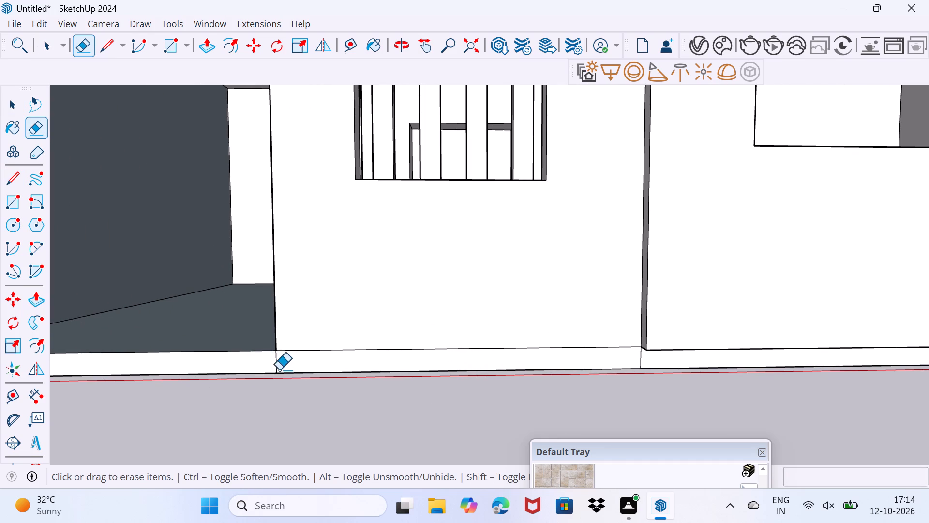
drag(279, 370, 273, 368)
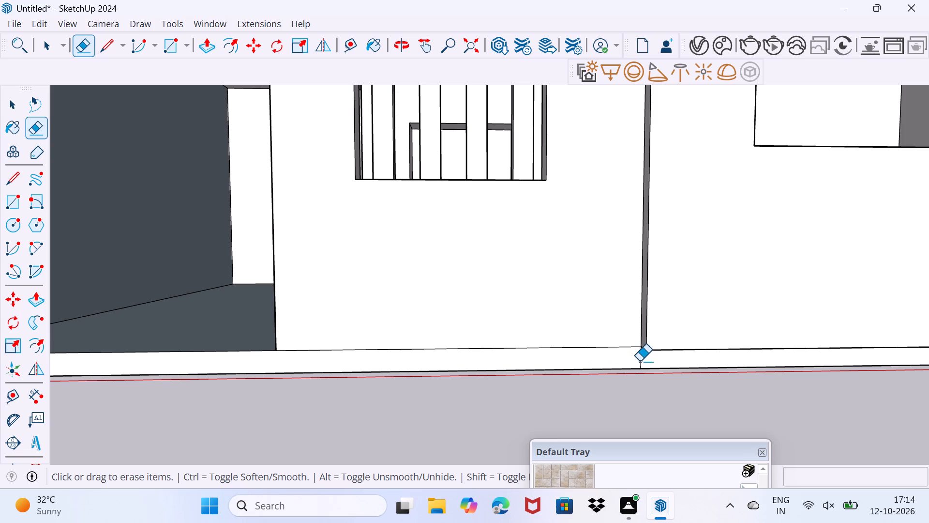
click(641, 360)
Paint the ground-floor window wall above the base strip with the beige stone tile material.
click(558, 478)
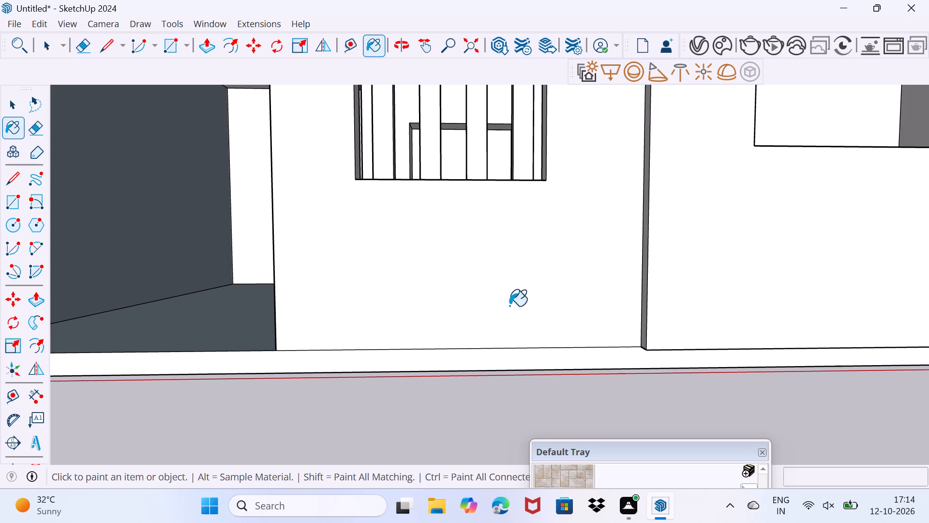
click(510, 303)
scroll(451, 333, down, 2)
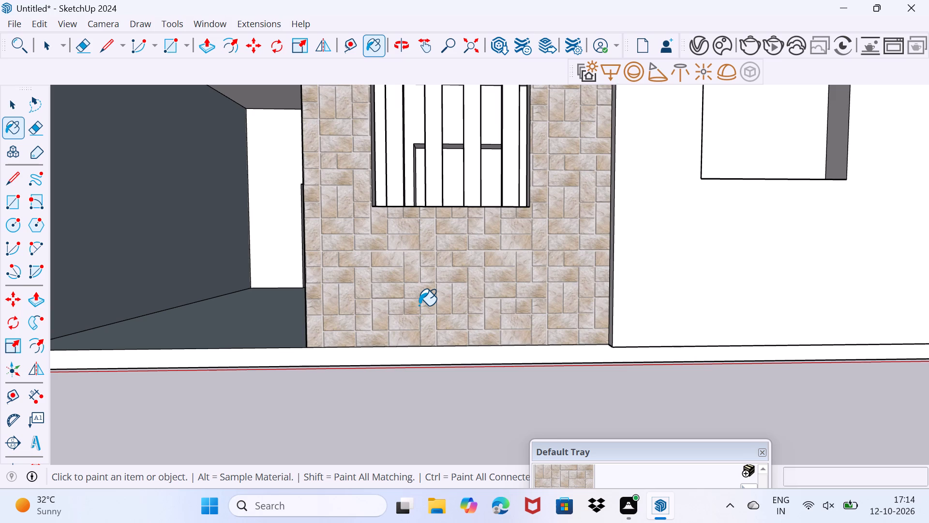
scroll(404, 341, down, 1)
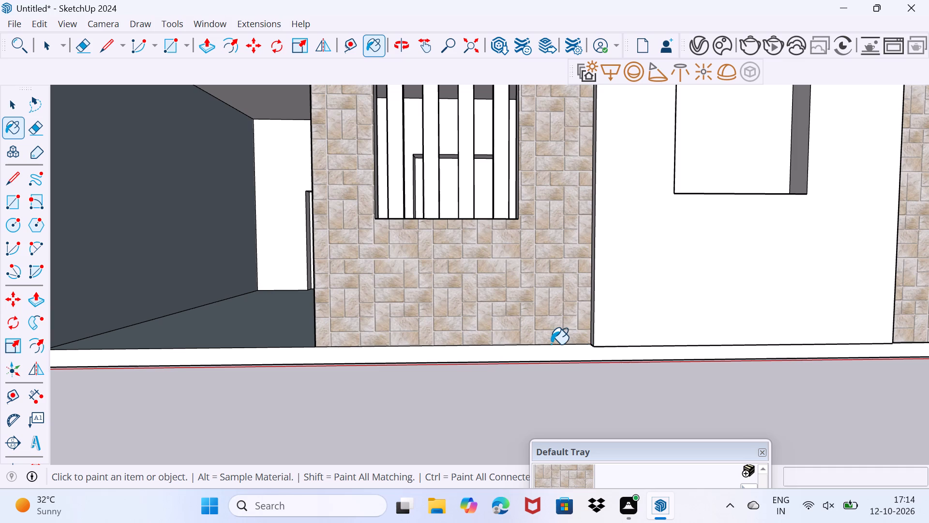
Look through the Tile material collection for a finish for the raised front panel.
click(205, 26)
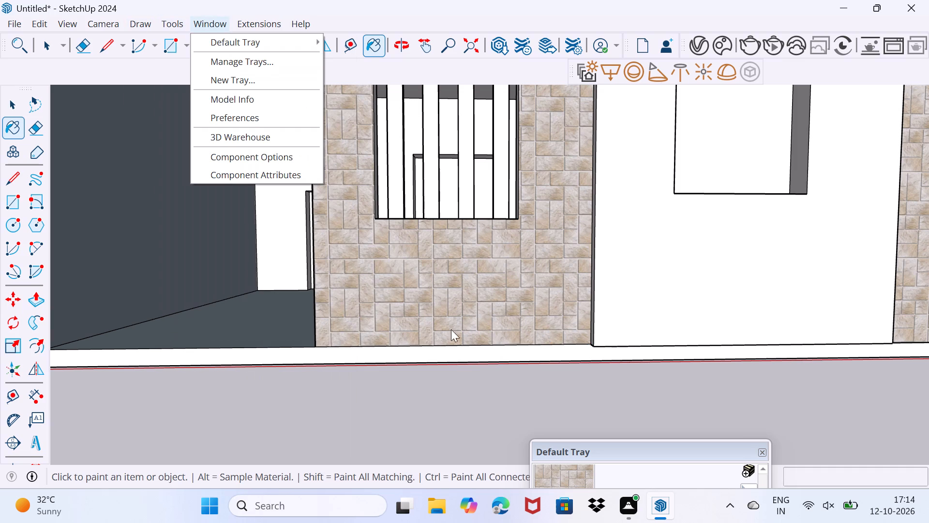
drag(590, 448, 506, 114)
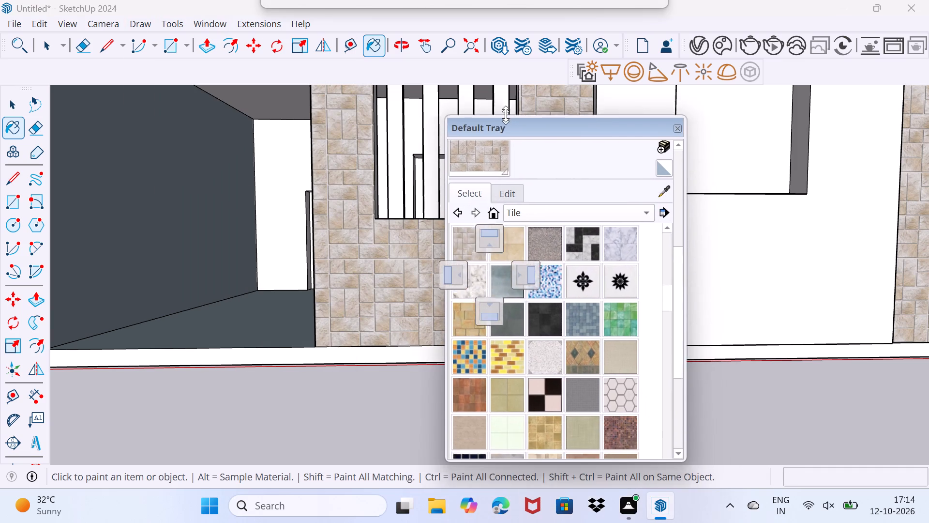
drag(506, 114, 508, 77)
scroll(560, 277, down, 3)
scroll(551, 354, up, 2)
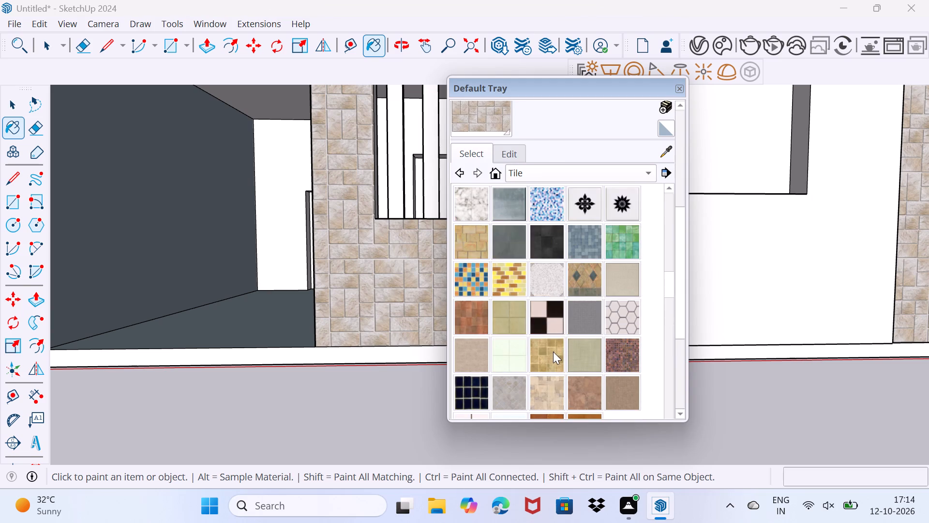
scroll(553, 349, up, 3)
scroll(553, 349, down, 3)
scroll(553, 349, up, 3)
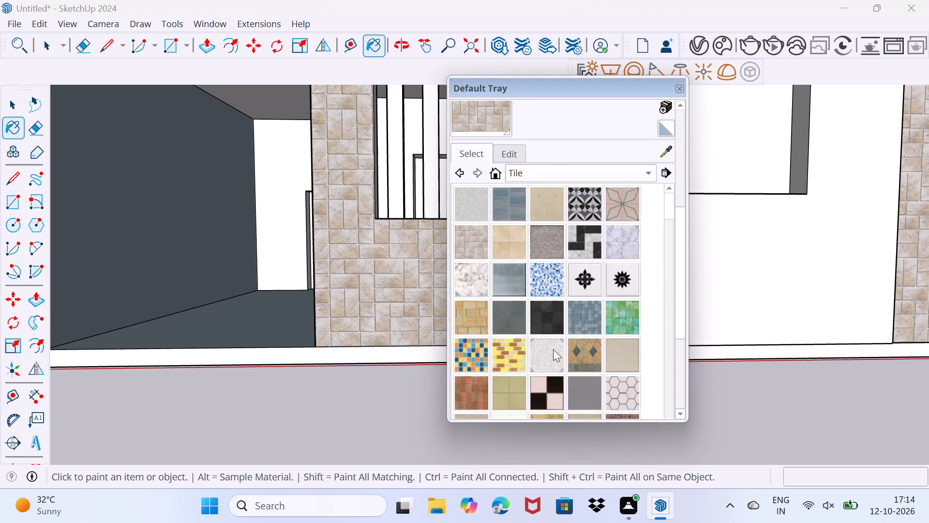
scroll(545, 321, down, 2)
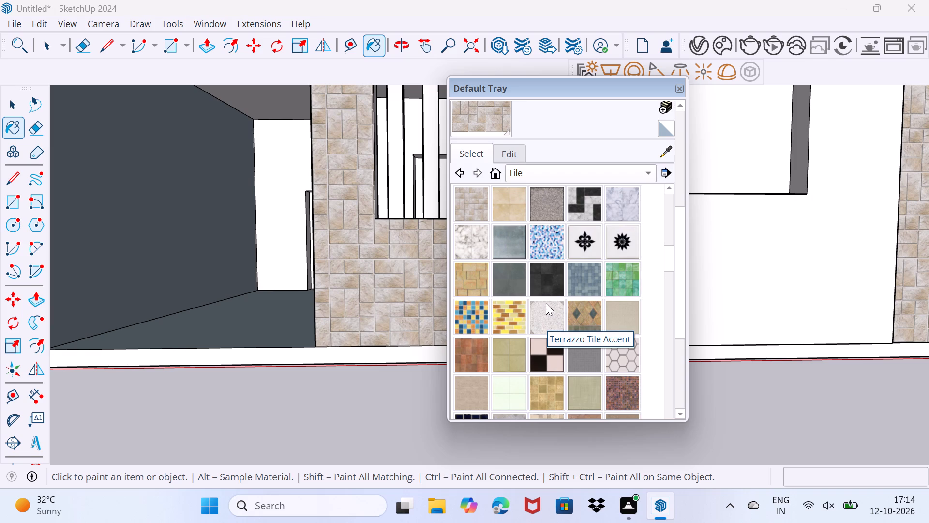
Paint the raised front panel's front face and its narrow side beside the window wall with a dark purple from Colors-Named.
click(527, 173)
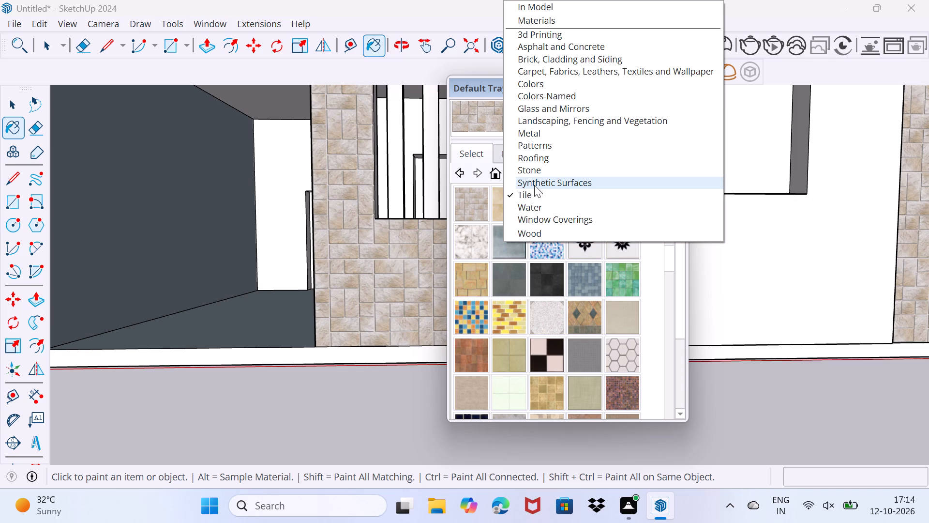
click(550, 100)
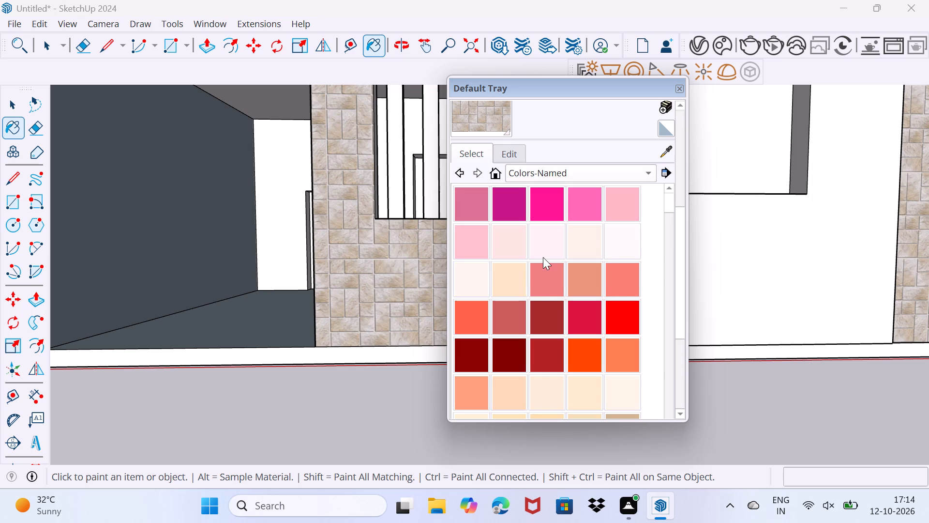
scroll(543, 257, down, 11)
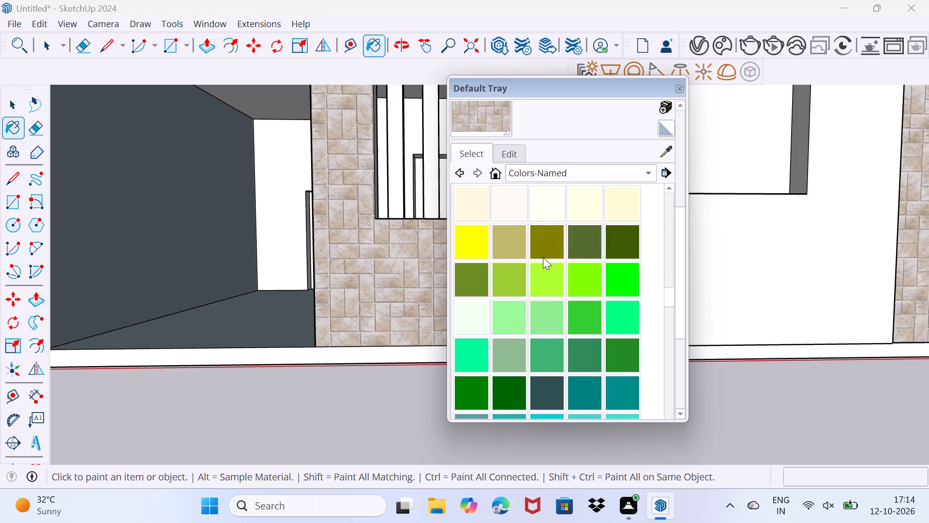
scroll(543, 257, down, 8)
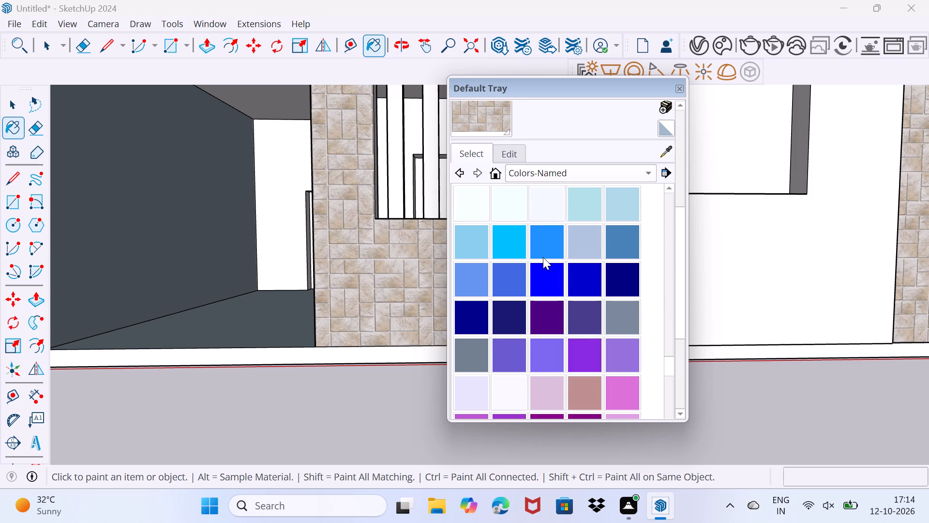
scroll(543, 257, down, 2)
click(543, 257)
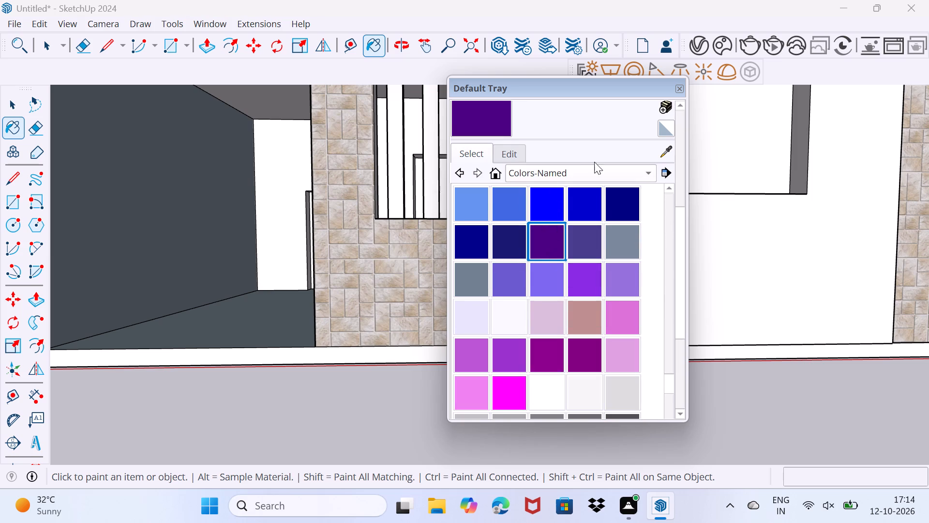
drag(625, 85, 639, 370)
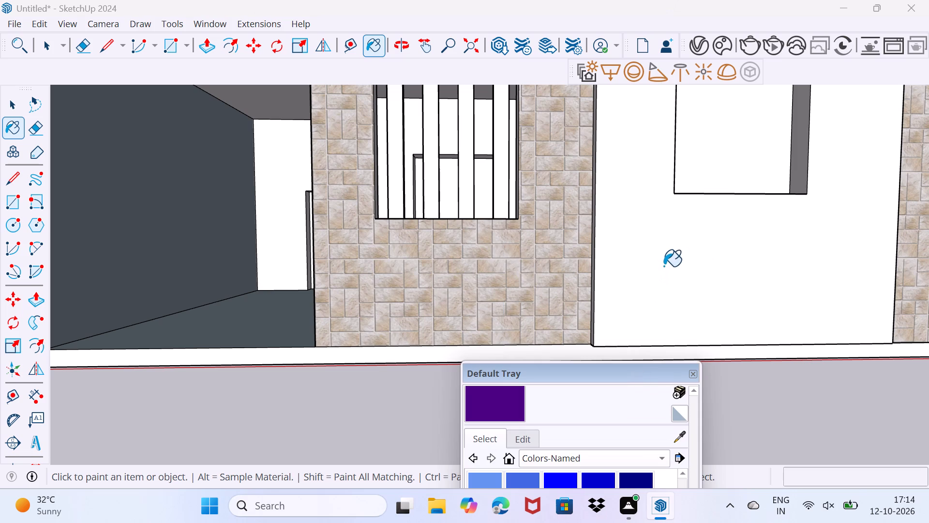
click(662, 265)
middle_drag(651, 263, 646, 336)
scroll(646, 336, down, 1)
scroll(616, 324, up, 1)
middle_drag(616, 324, 687, 306)
scroll(606, 302, up, 2)
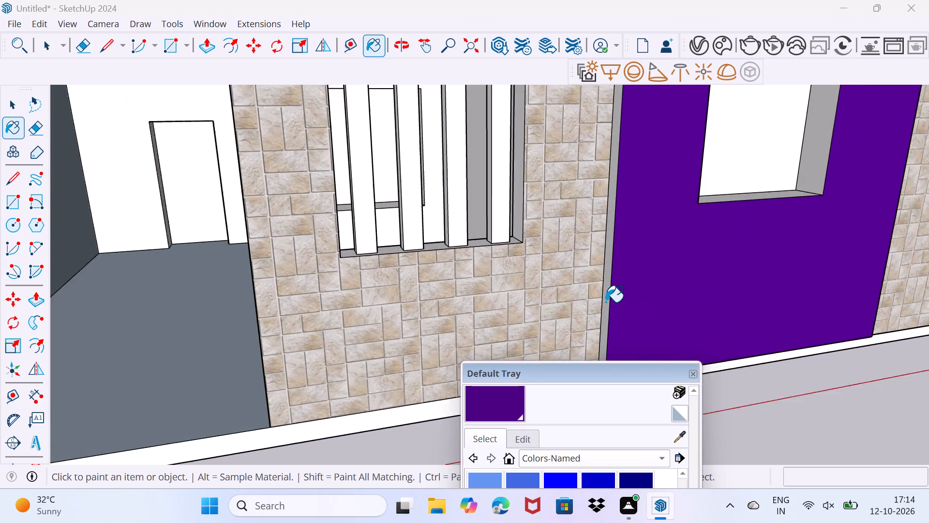
scroll(606, 302, up, 1)
click(606, 302)
Paint the front panel recess with the same dark purple, covering its bottom, both sides and back face.
middle_drag(662, 259, 432, 310)
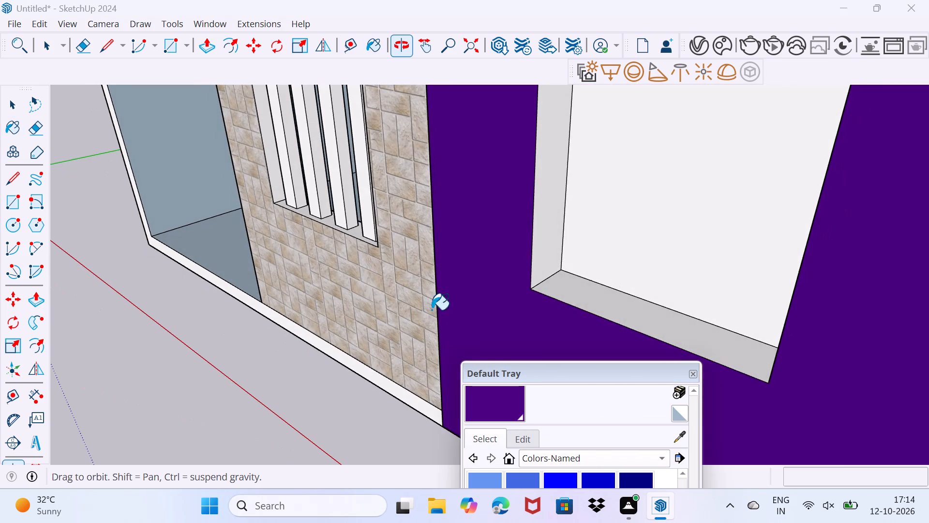
middle_drag(432, 310, 415, 311)
click(562, 290)
click(539, 246)
click(607, 222)
scroll(602, 231, down, 3)
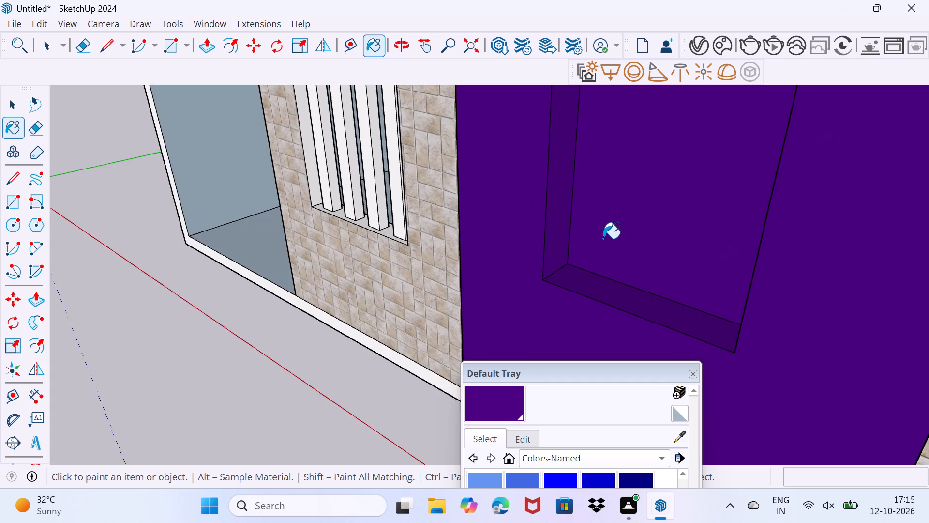
scroll(603, 239, down, 4)
middle_drag(607, 257, 747, 260)
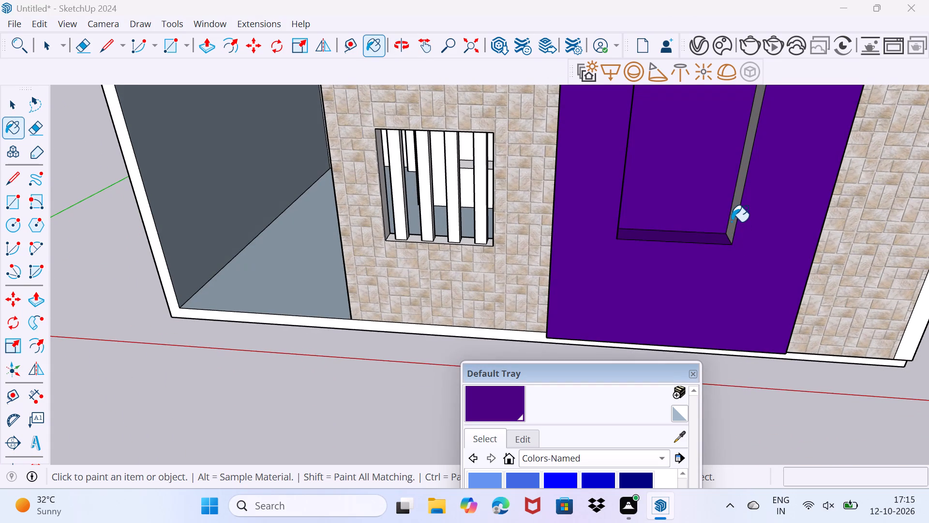
click(732, 222)
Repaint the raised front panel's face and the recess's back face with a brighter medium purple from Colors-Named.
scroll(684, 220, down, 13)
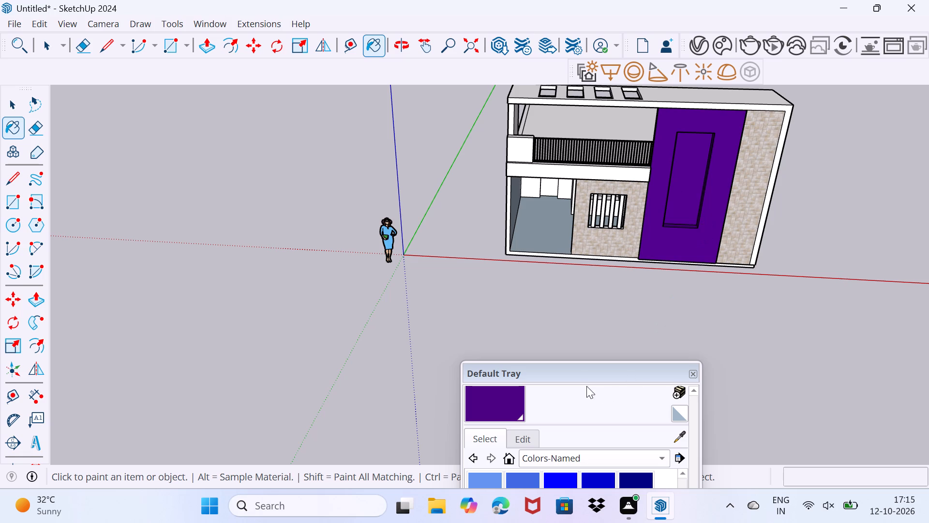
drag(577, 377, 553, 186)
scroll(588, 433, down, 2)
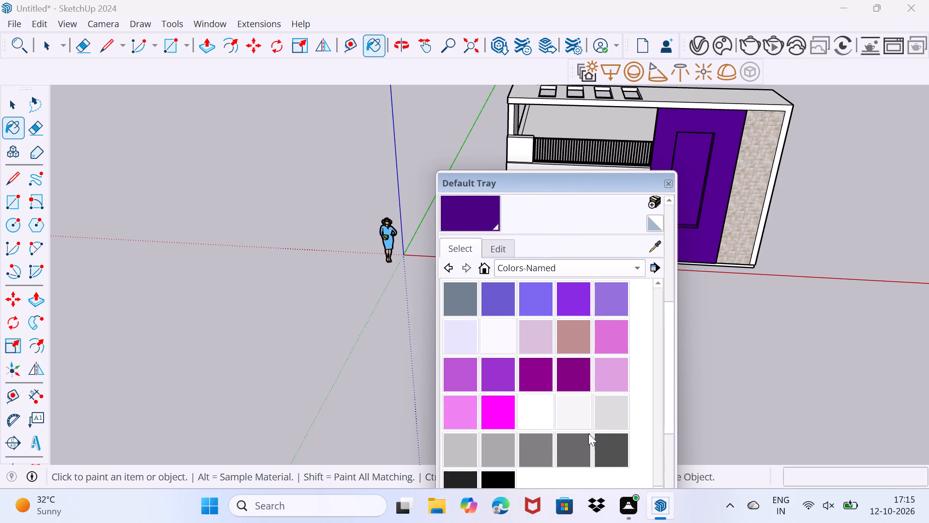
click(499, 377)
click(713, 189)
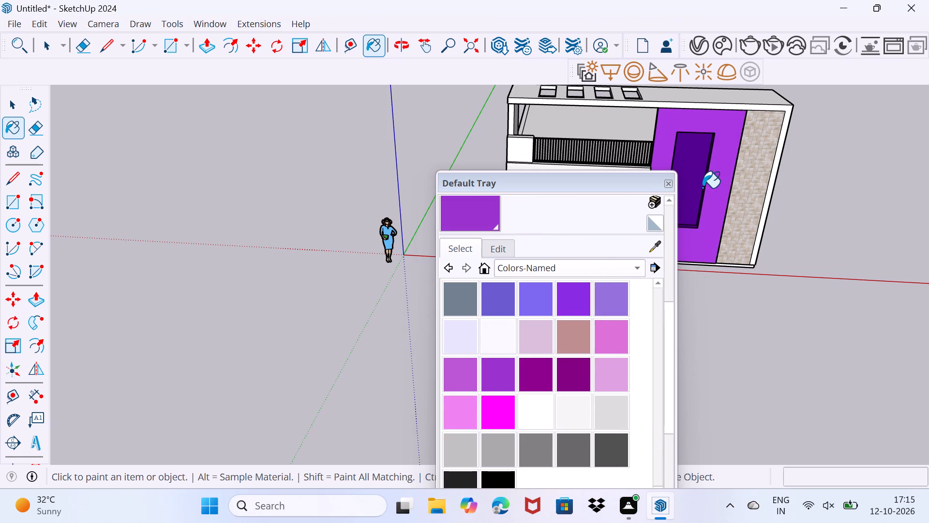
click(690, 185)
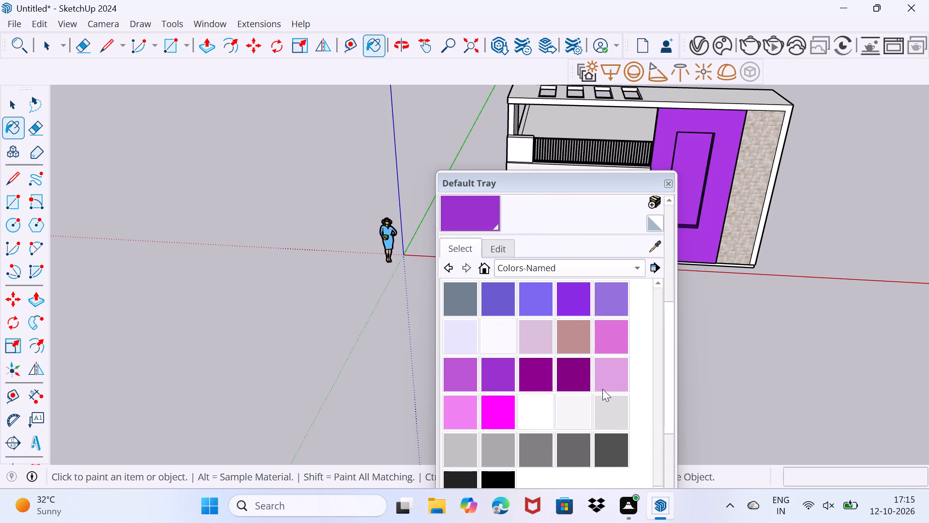
Repaint the raised front panel's face and the recess's back face with a lighter orchid purple from Colors-Named.
scroll(600, 391, down, 3)
scroll(600, 392, up, 7)
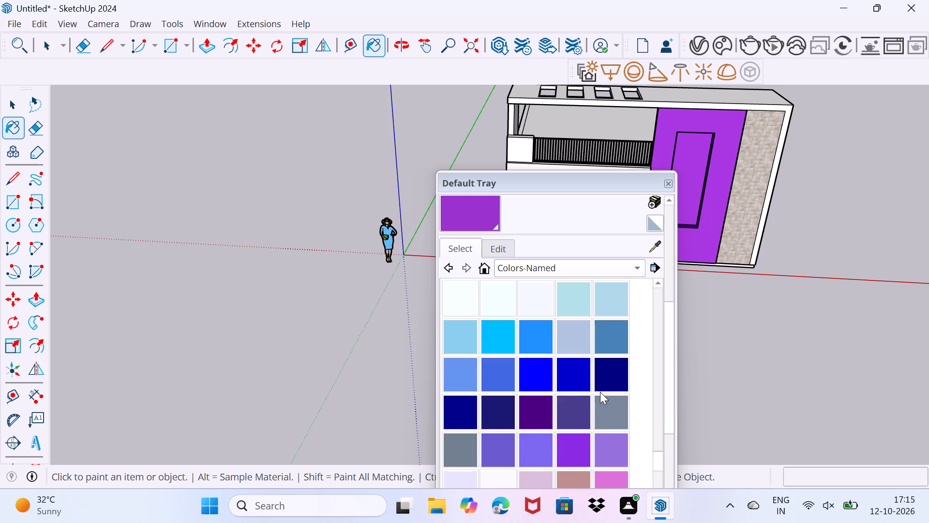
scroll(600, 392, up, 8)
scroll(600, 392, down, 10)
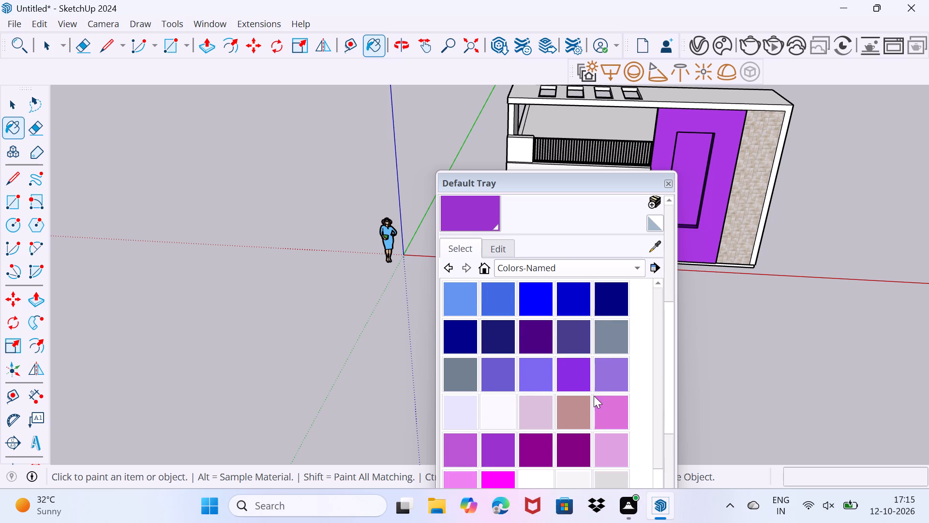
click(462, 449)
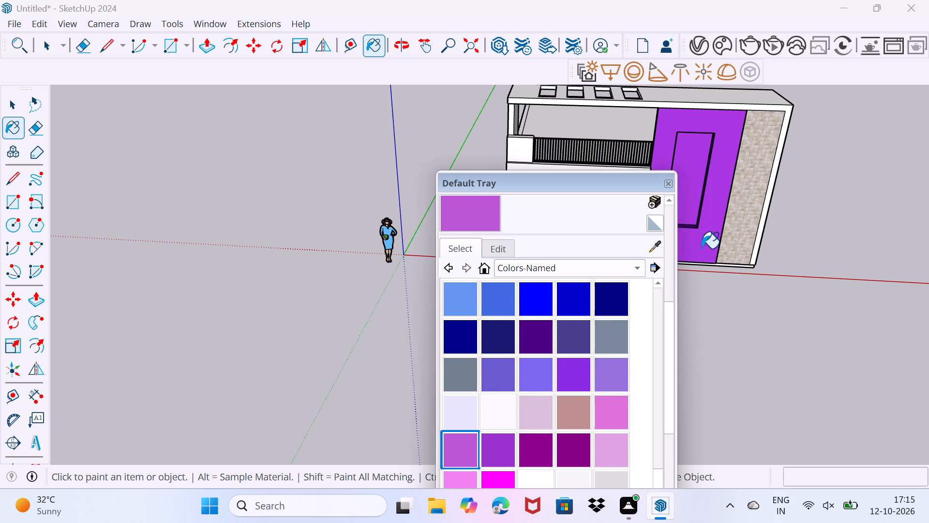
click(702, 248)
click(689, 213)
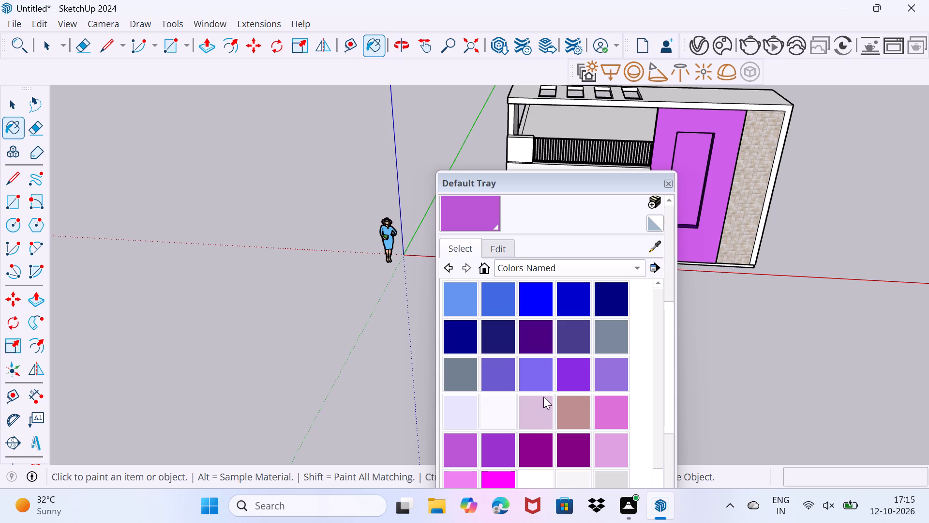
Recolour the front panel's orchid material with the colour wheel, trying several hues and settling on a very dark navy purple.
scroll(533, 433, down, 1)
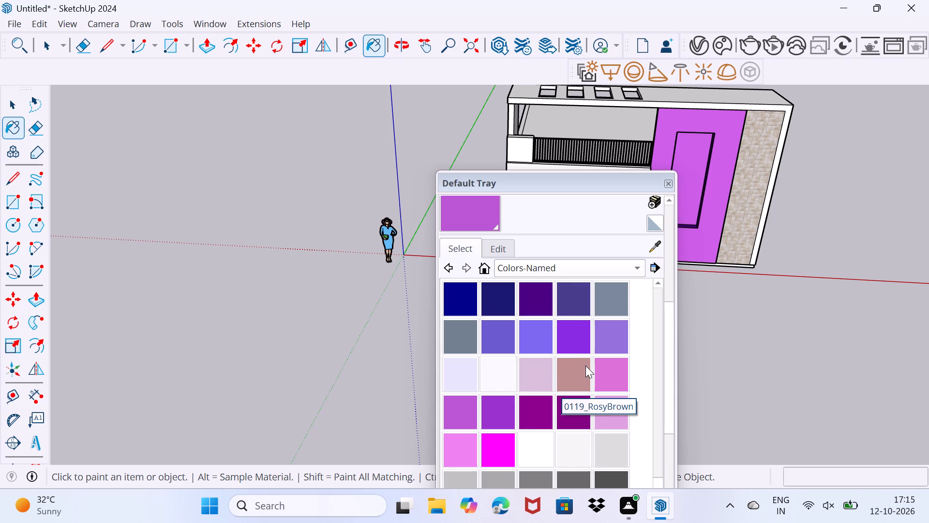
click(504, 253)
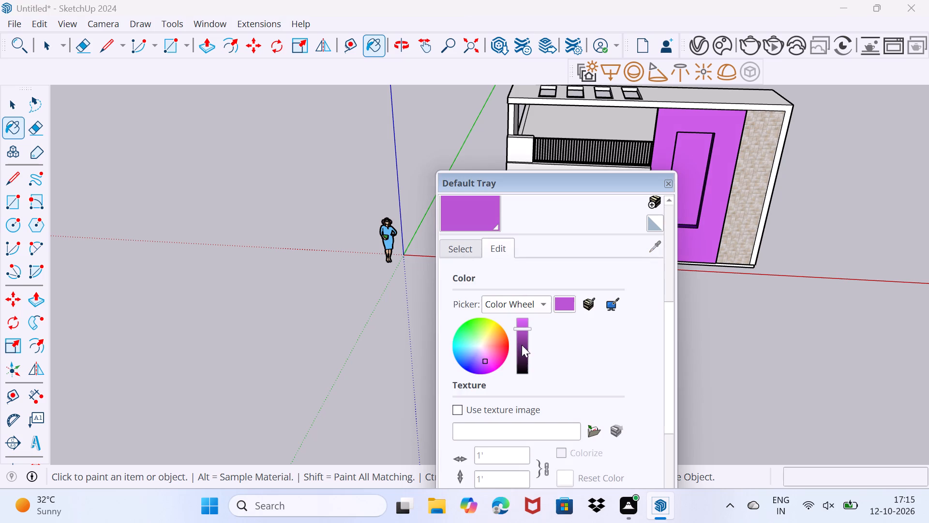
drag(484, 358, 480, 361)
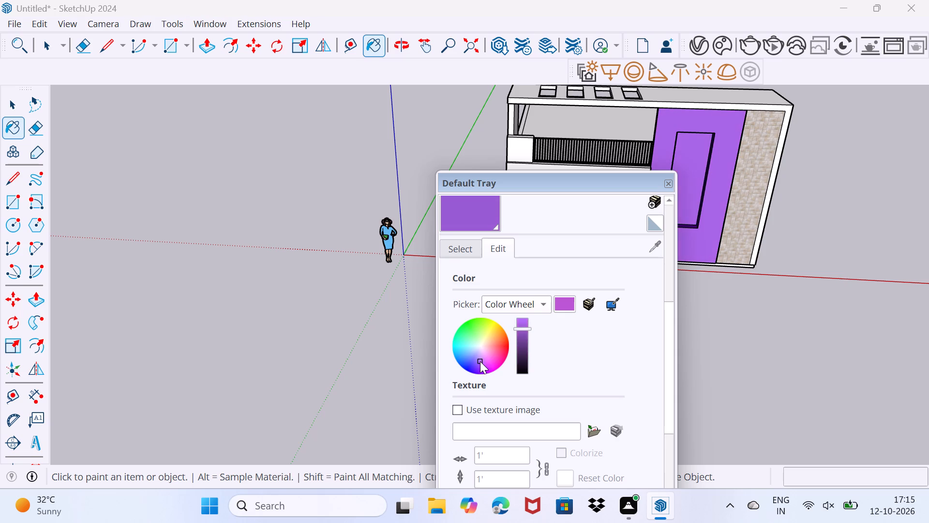
drag(480, 361, 487, 362)
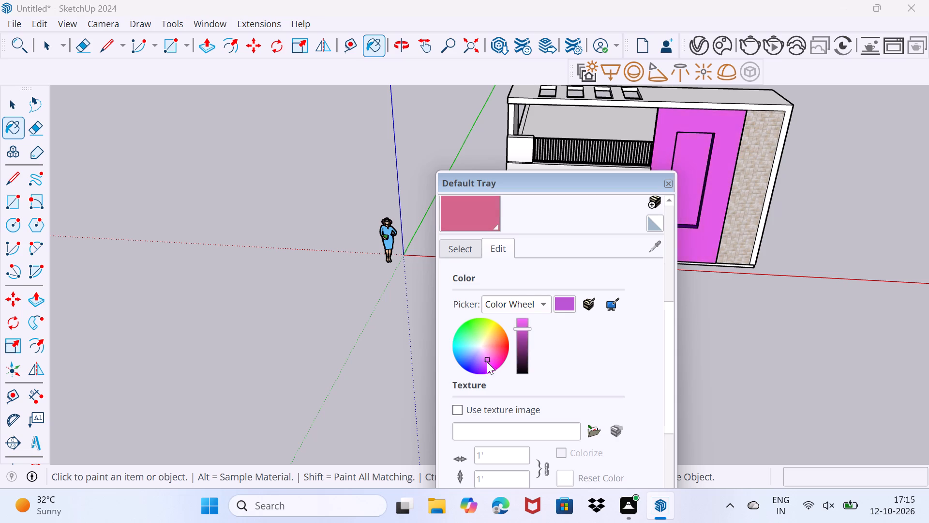
drag(487, 362, 471, 381)
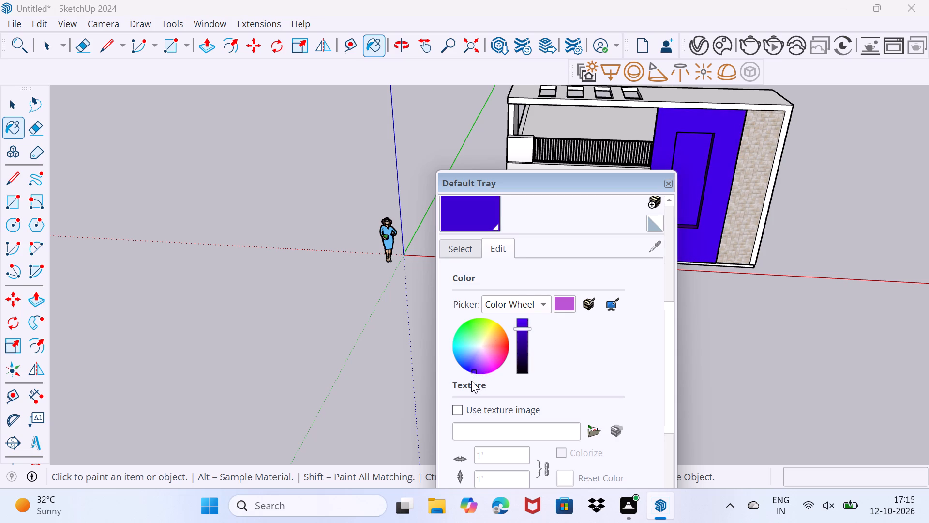
drag(471, 381, 471, 360)
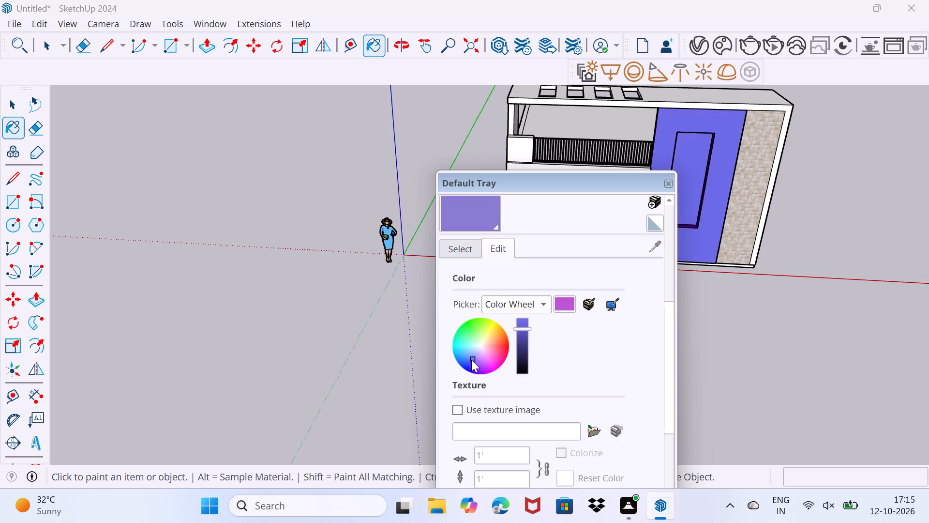
drag(471, 360, 483, 327)
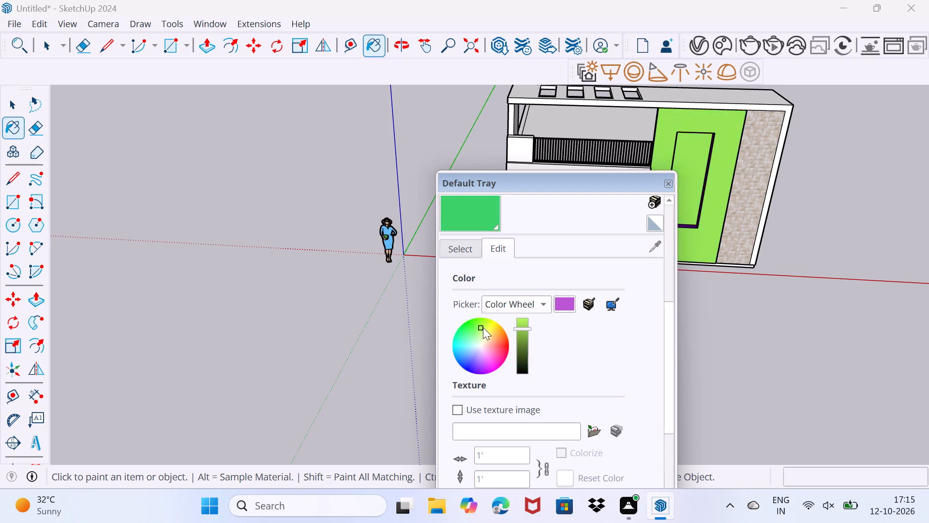
drag(483, 327, 476, 361)
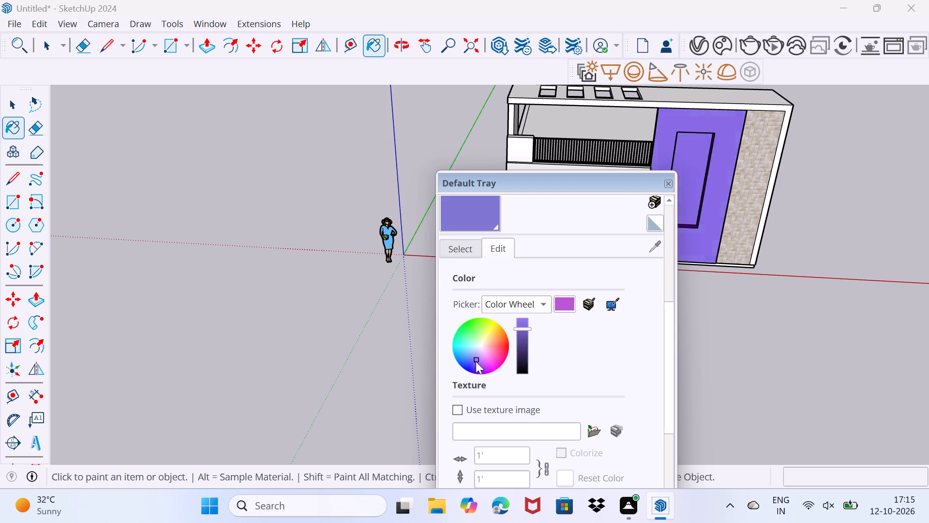
drag(476, 361, 496, 343)
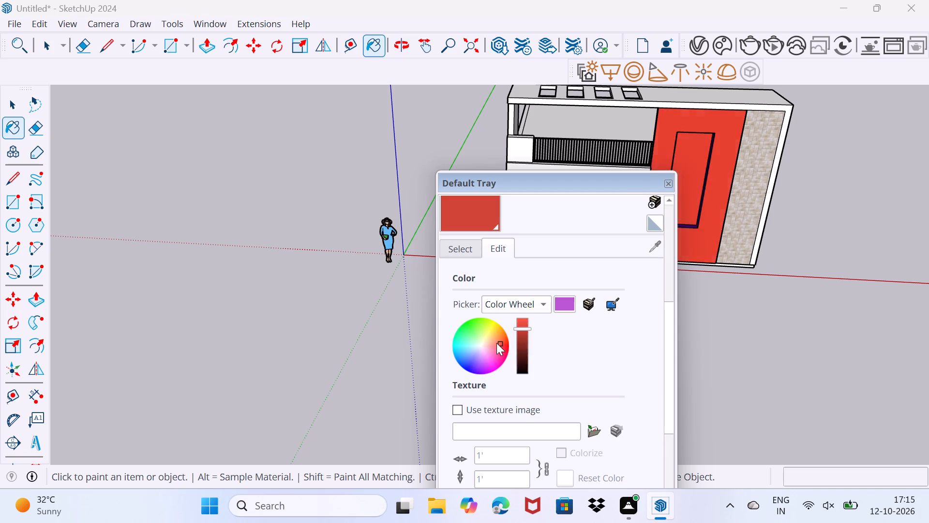
drag(496, 343, 469, 368)
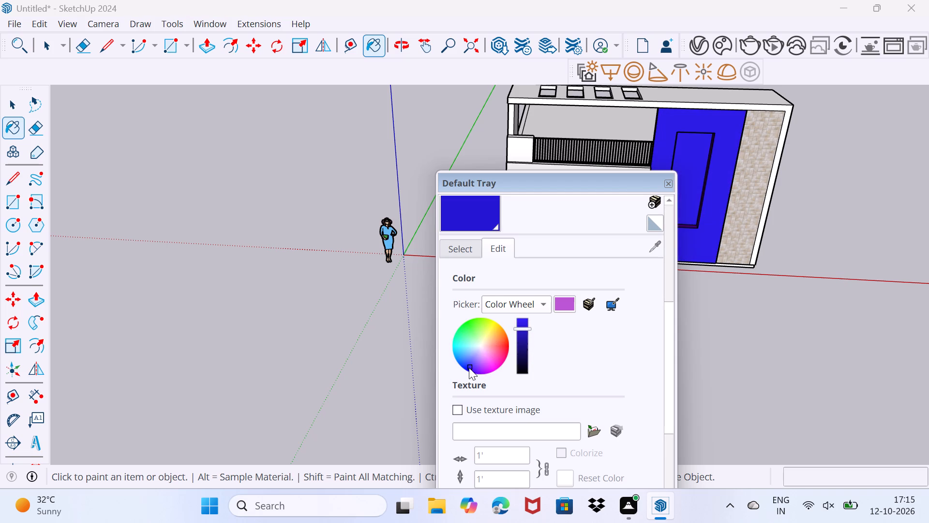
drag(469, 368, 478, 371)
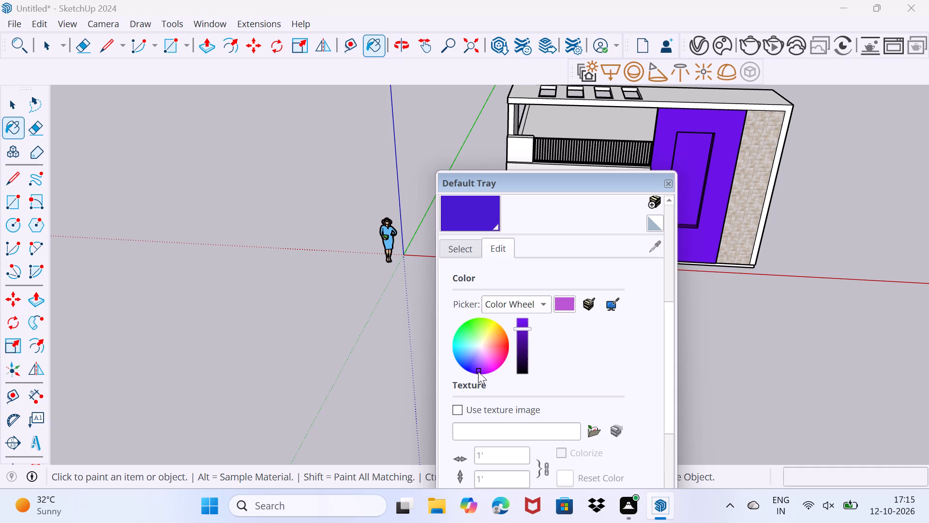
drag(478, 371, 485, 371)
drag(520, 326, 520, 355)
click(477, 368)
click(472, 369)
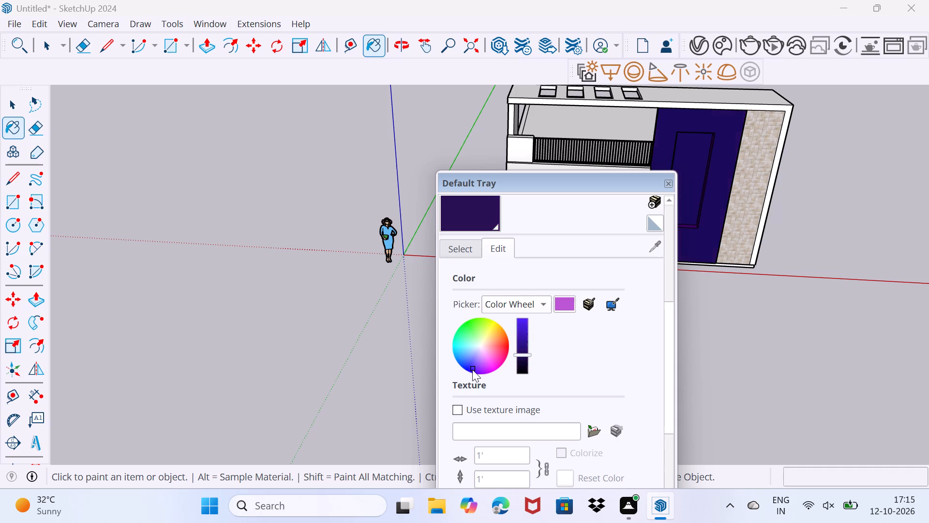
drag(473, 369, 474, 362)
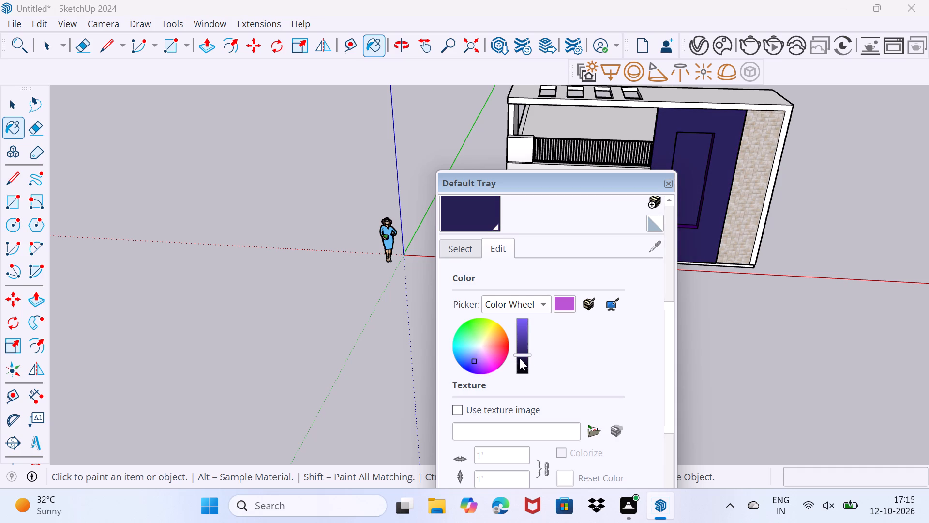
drag(523, 356, 524, 360)
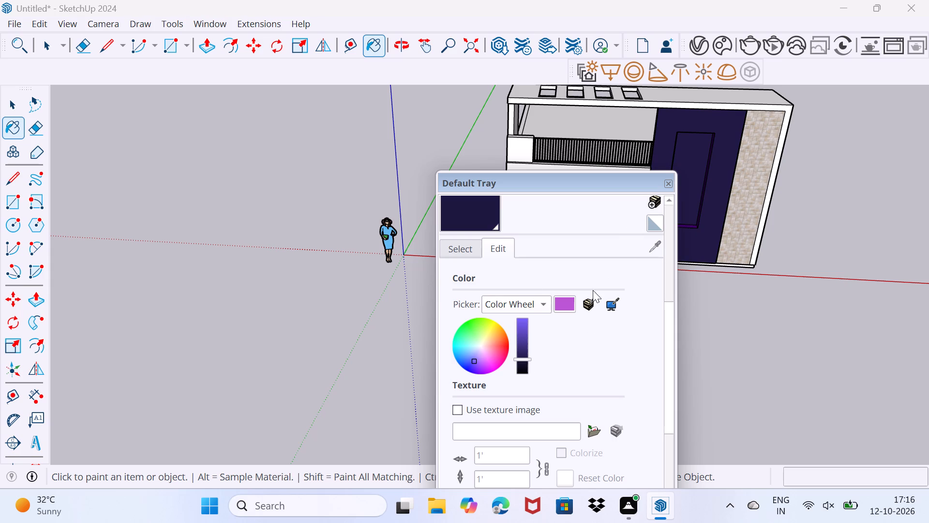
Paint the upper-floor end wall beside the balcony railing dark navy purple on its inner face, outer face and narrow front edge.
click(475, 219)
drag(548, 177, 556, 360)
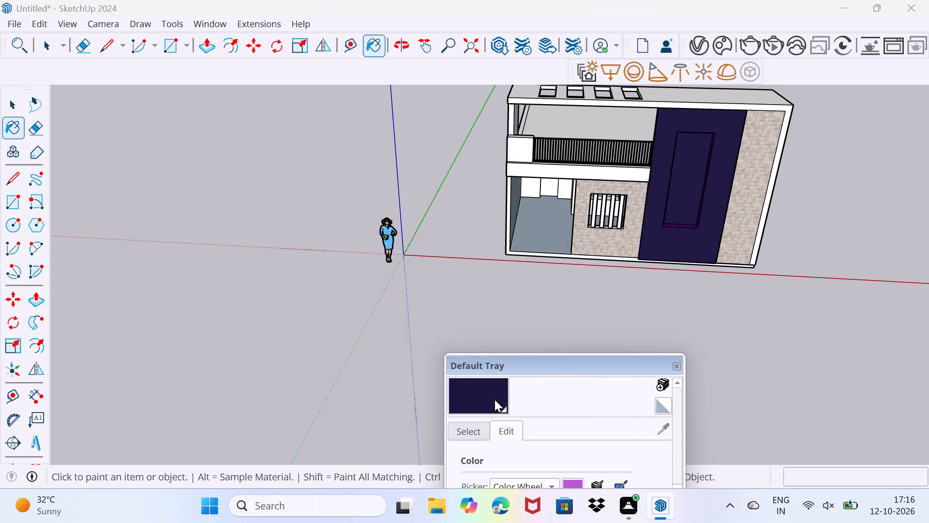
click(475, 398)
middle_drag(519, 261, 337, 191)
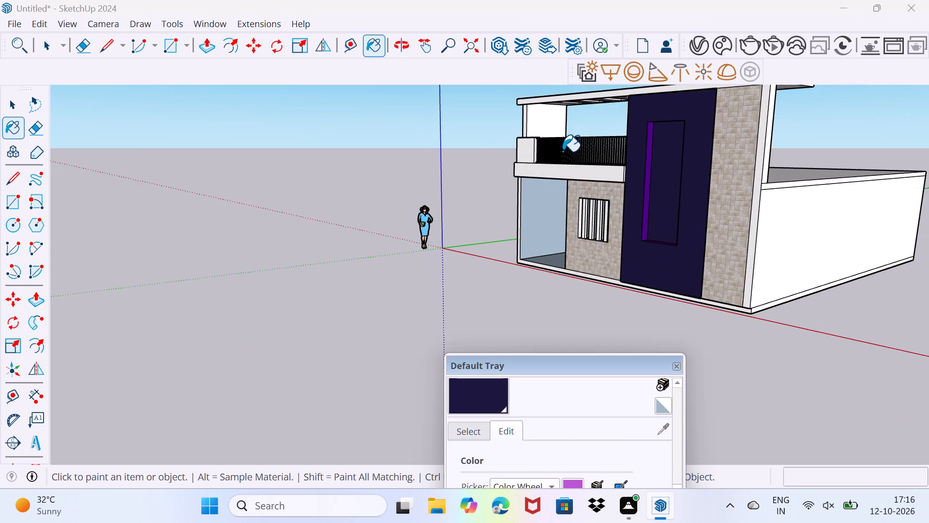
scroll(563, 152, up, 5)
click(534, 114)
middle_drag(531, 117, 534, 127)
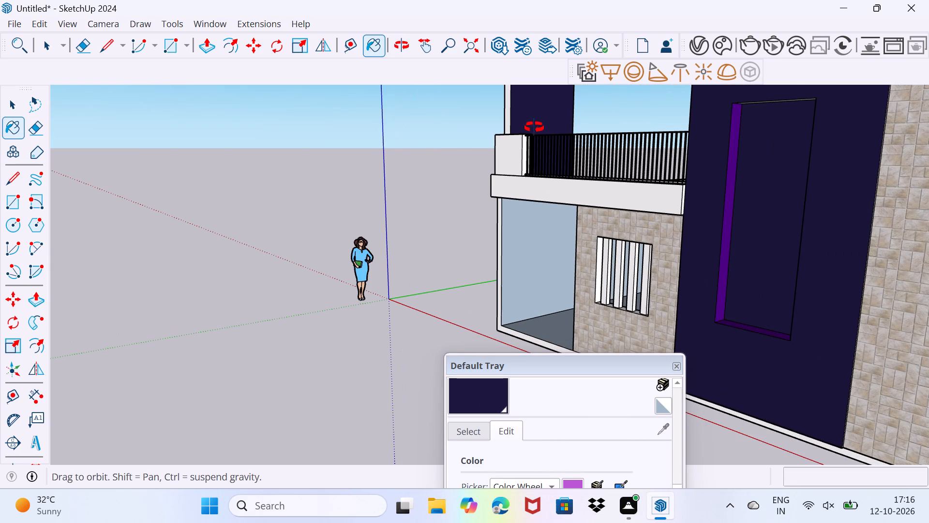
middle_drag(534, 127, 638, 230)
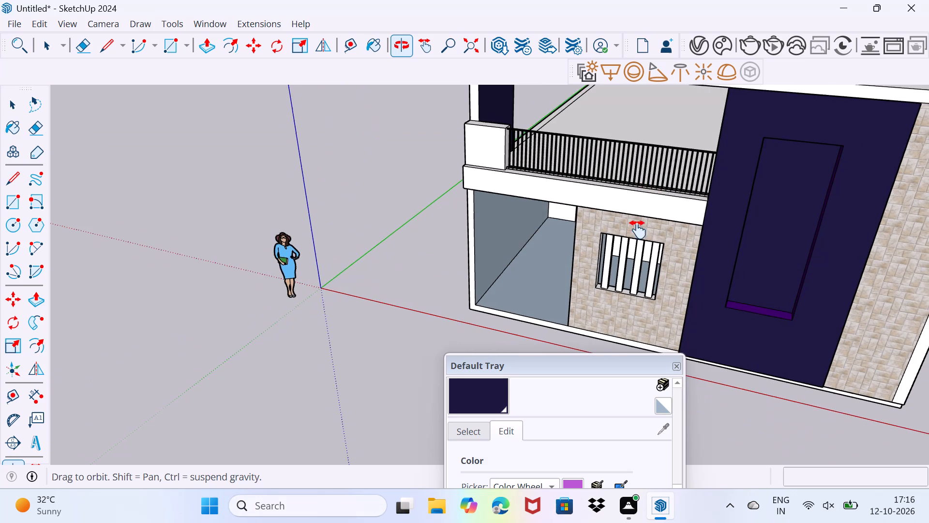
middle_drag(638, 230, 584, 315)
middle_drag(567, 311, 834, 219)
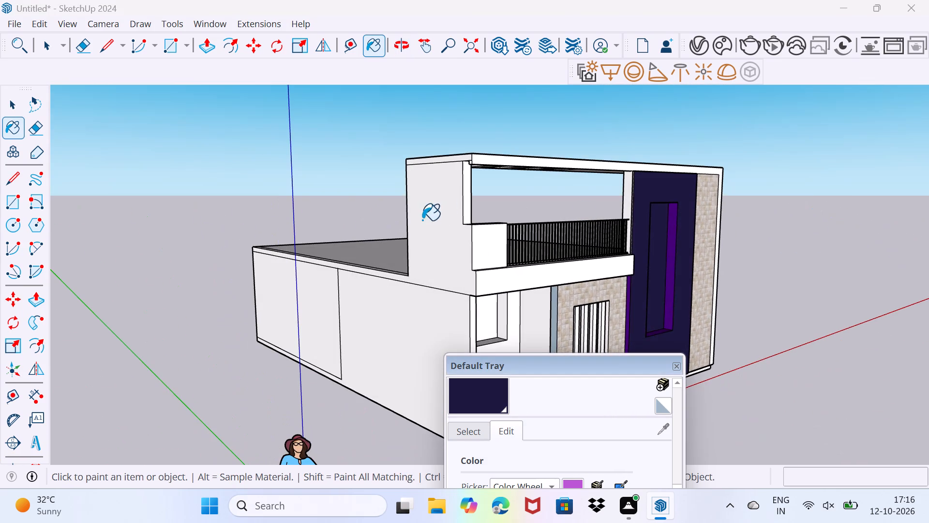
click(443, 220)
click(464, 211)
Paint the narrow rear edge of the upper-floor end wall with the same dark navy purple.
middle_drag(482, 203, 796, 203)
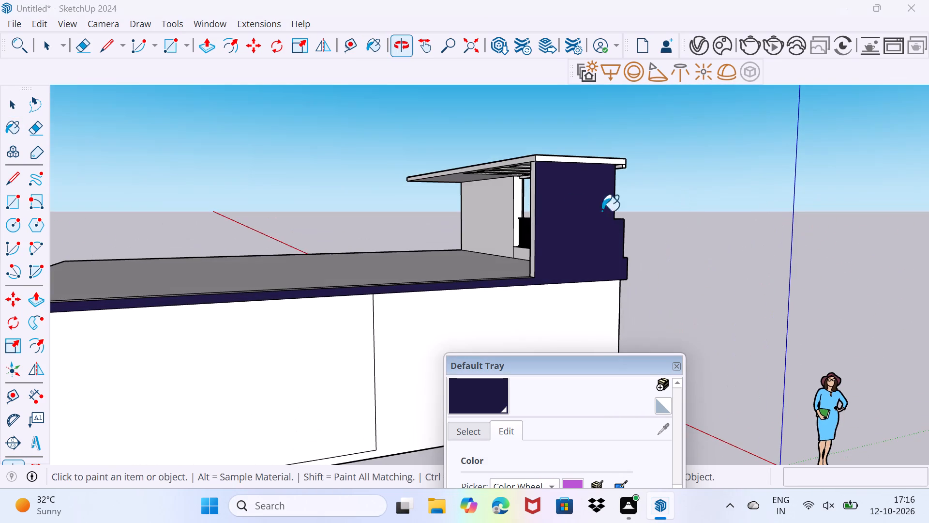
scroll(531, 215, up, 3)
middle_drag(530, 219, 613, 221)
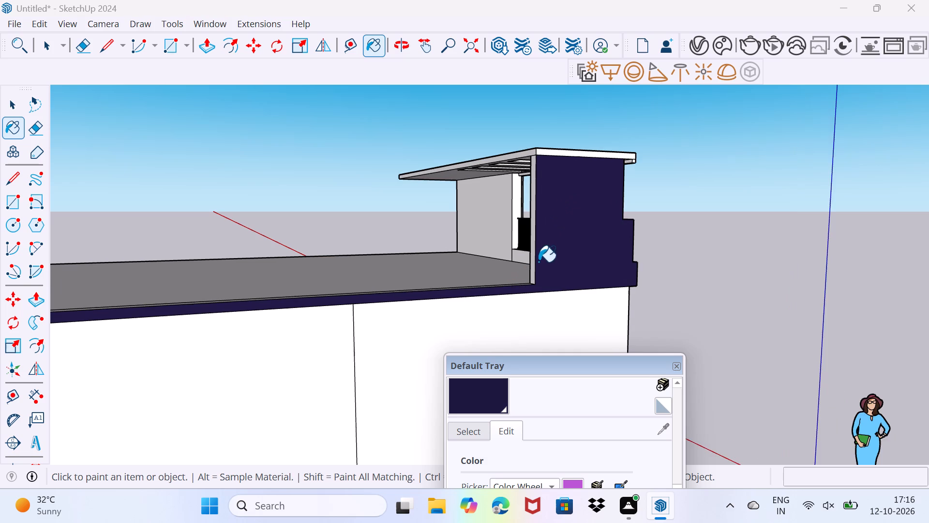
middle_drag(537, 263, 605, 263)
click(581, 266)
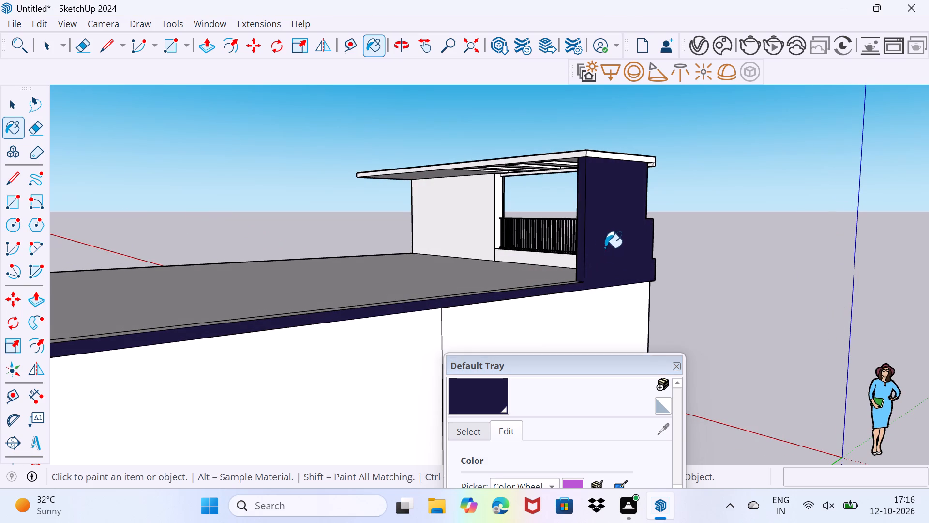
middle_drag(605, 248, 151, 271)
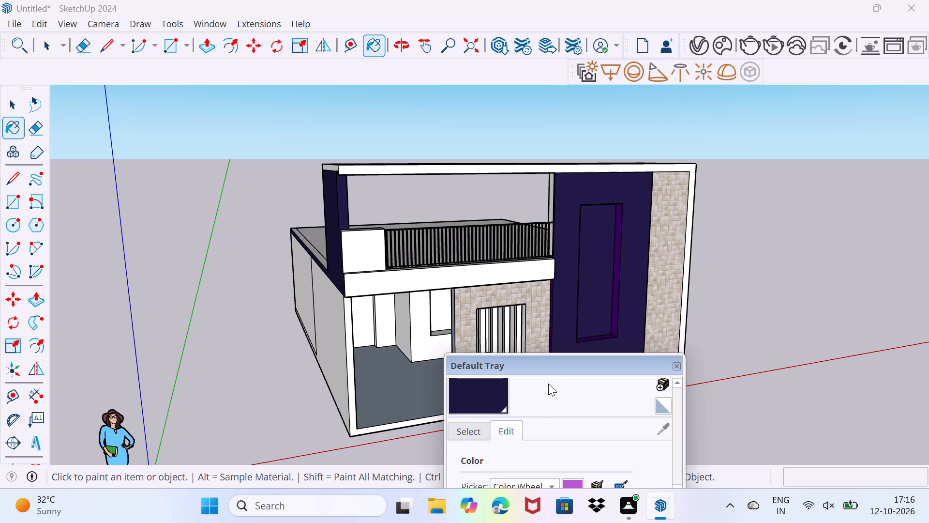
Repaint the raised front panel's face and the recess's back face with 0118_Thistle from Colors-Named.
drag(547, 366, 554, 120)
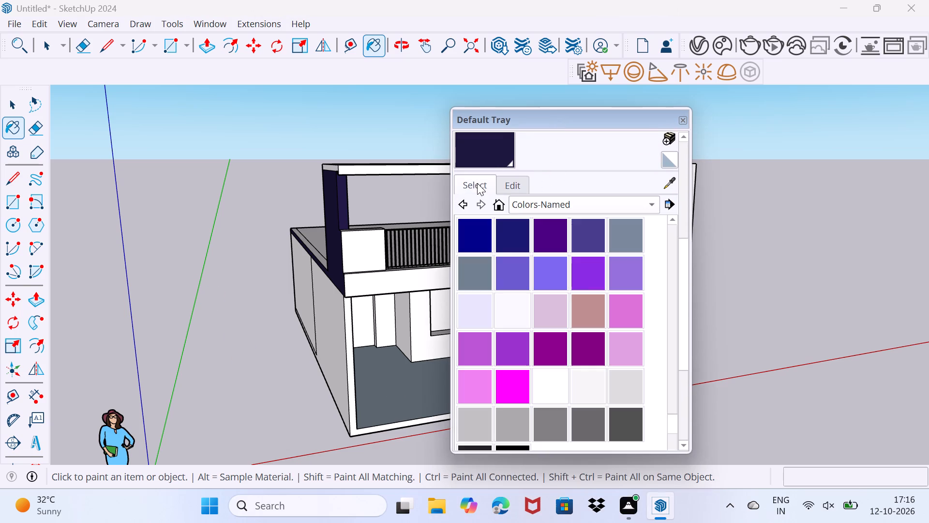
click(477, 183)
scroll(539, 328, down, 3)
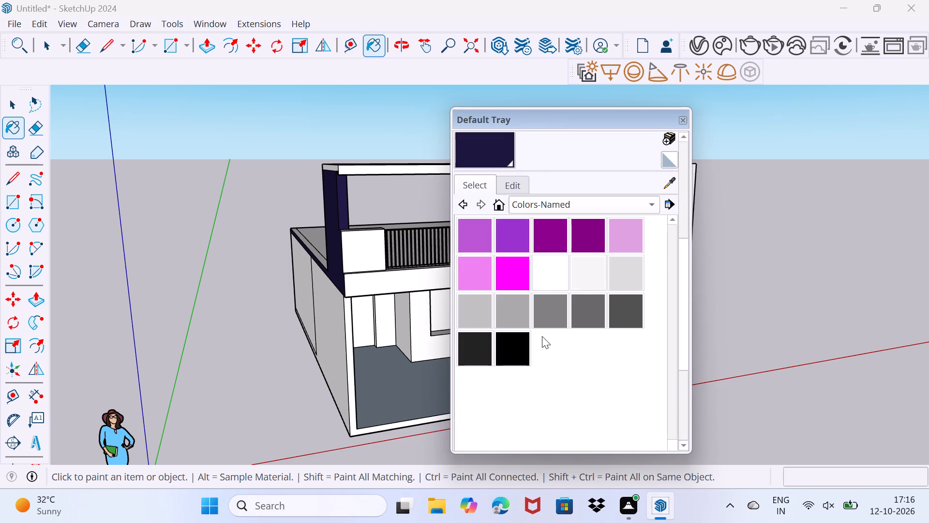
scroll(542, 336, up, 2)
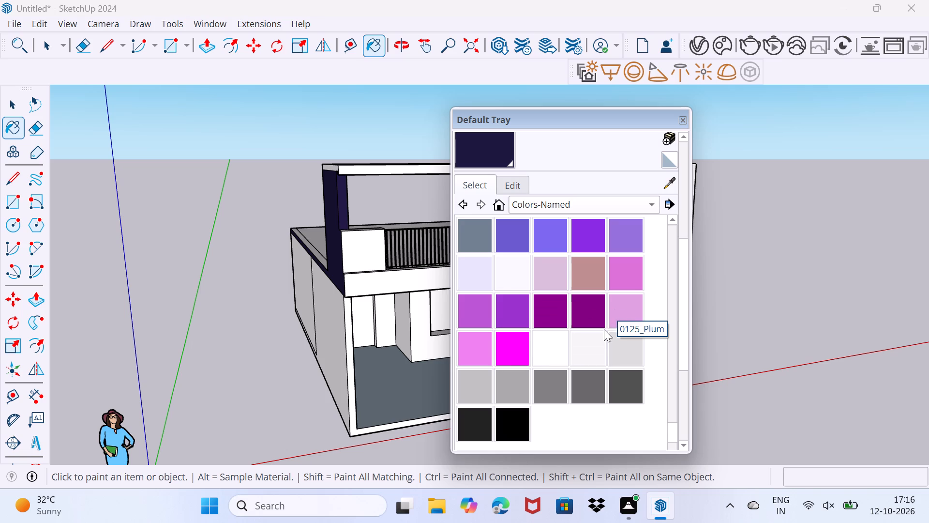
scroll(604, 329, down, 1)
scroll(601, 328, up, 2)
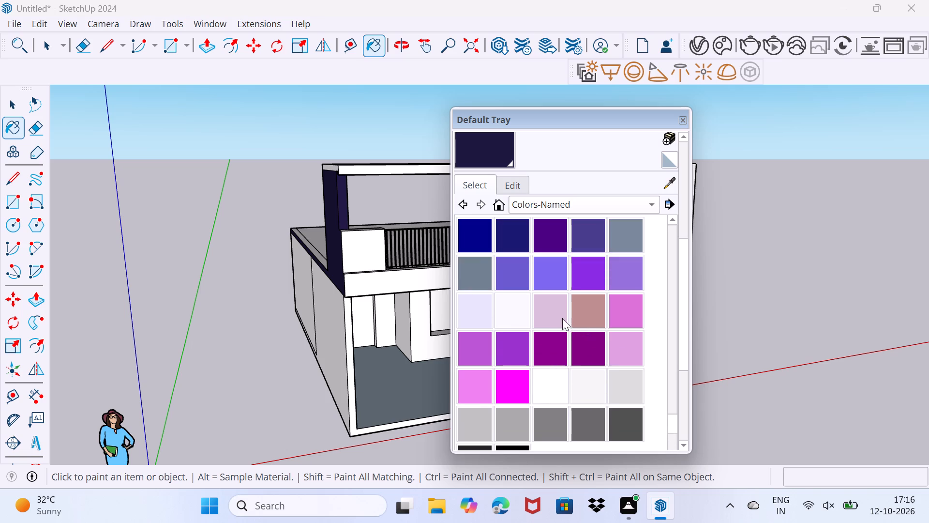
click(555, 315)
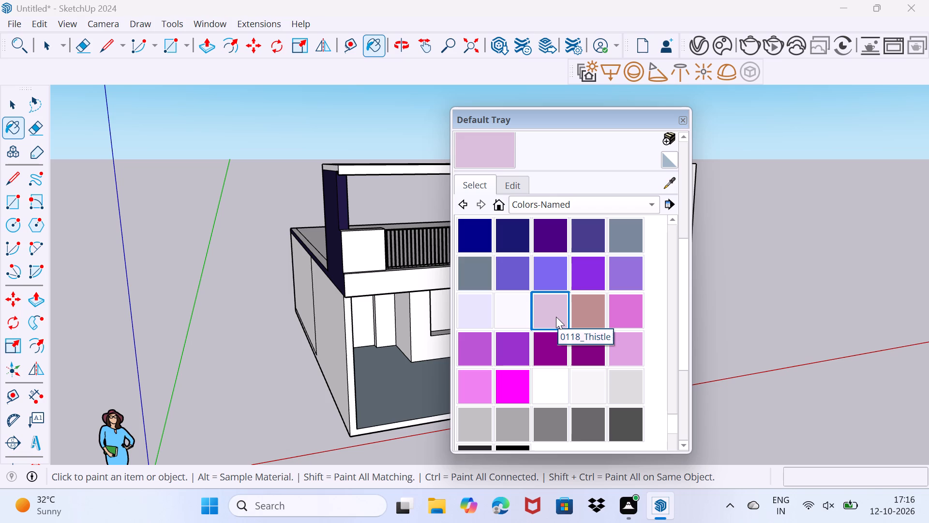
drag(567, 116, 512, 452)
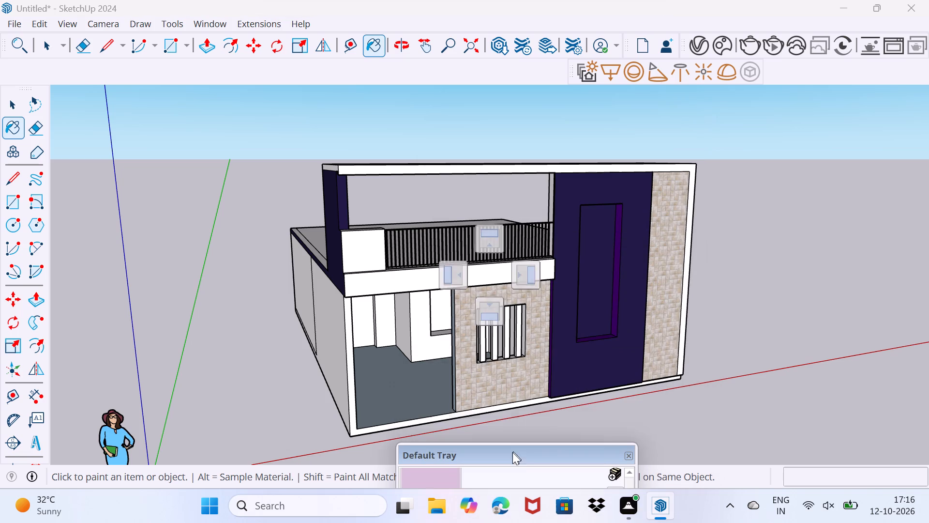
drag(512, 452, 512, 453)
click(567, 310)
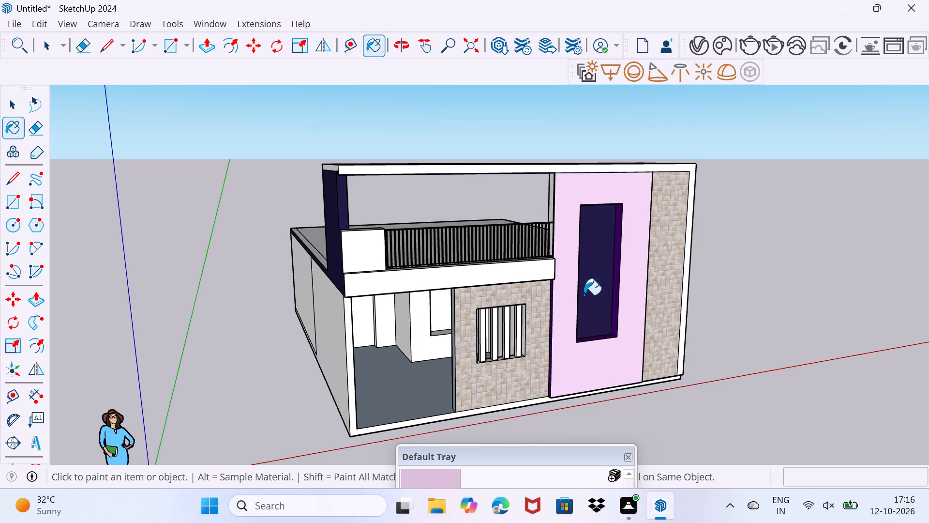
scroll(584, 295, up, 2)
middle_drag(584, 295, 511, 319)
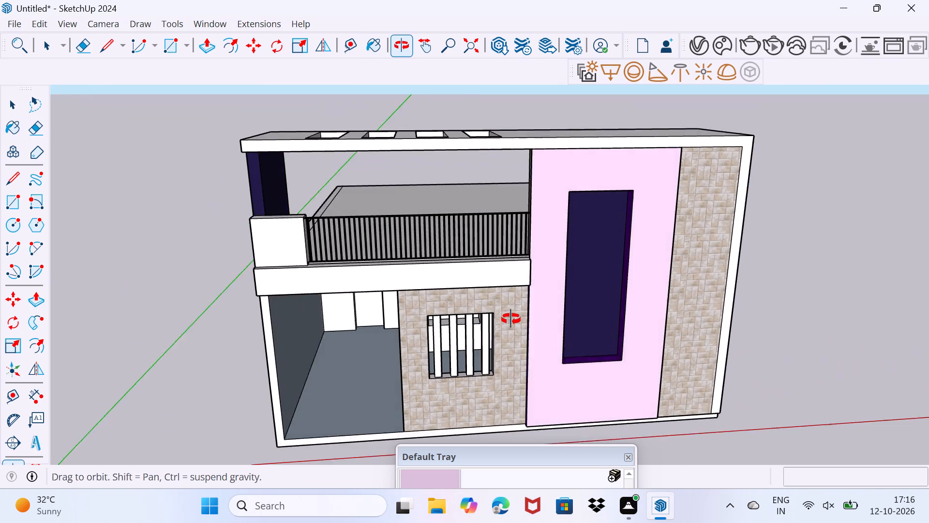
middle_drag(511, 319, 490, 319)
click(577, 298)
Paint the front panel recess's two sides and bottom with 0118_Thistle.
middle_drag(578, 296, 440, 315)
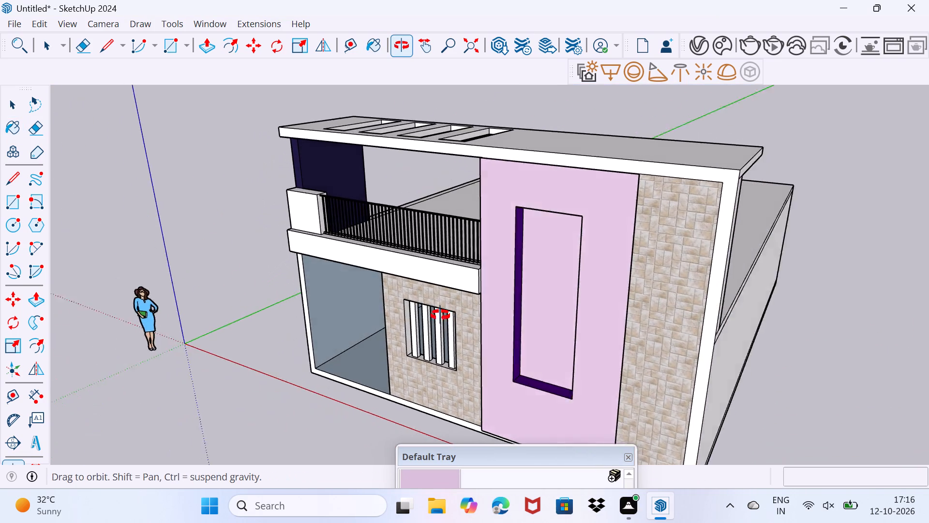
middle_drag(440, 315, 435, 321)
scroll(522, 323, up, 5)
click(499, 318)
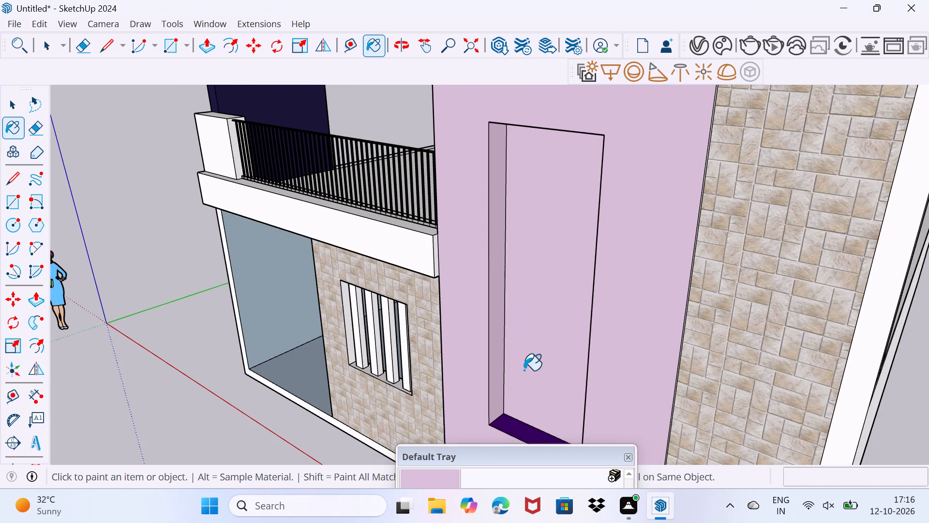
middle_drag(524, 370, 627, 322)
click(622, 393)
middle_drag(630, 385, 725, 359)
click(705, 331)
middle_drag(702, 325, 554, 421)
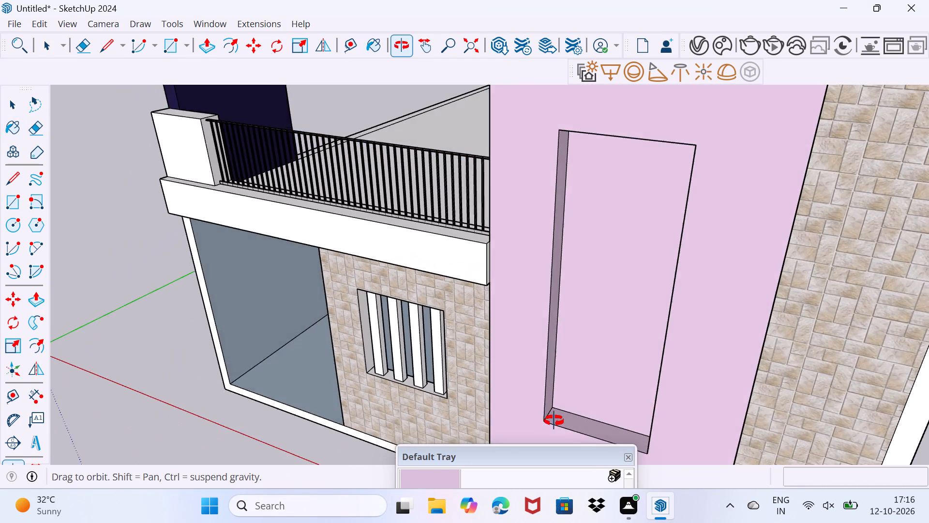
middle_drag(554, 421, 570, 423)
Repaint the upper-floor end wall beside the balcony with 0118_Thistle on its inner face, outer face and narrow front edge.
scroll(562, 423, down, 6)
click(340, 215)
middle_drag(310, 219, 394, 245)
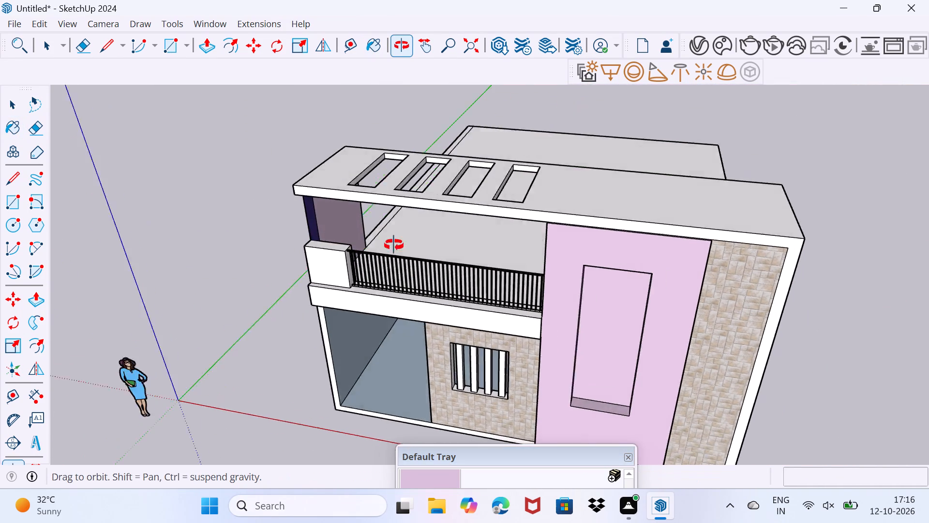
middle_drag(394, 245, 670, 176)
click(455, 269)
middle_drag(504, 249, 335, 263)
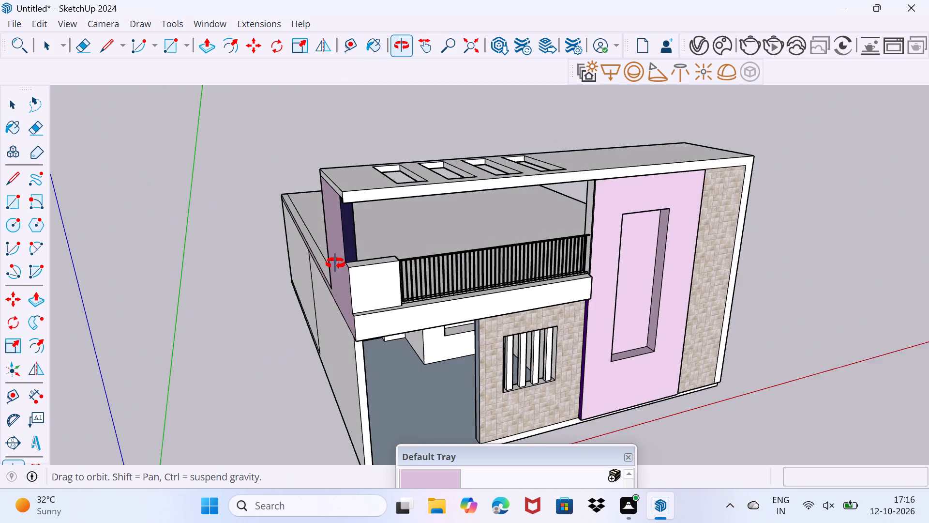
middle_drag(335, 263, 335, 262)
click(349, 237)
Paint the raised front panel's narrow side face, next to the ground-floor stone wall, with 0118_Thistle.
scroll(582, 374, up, 1)
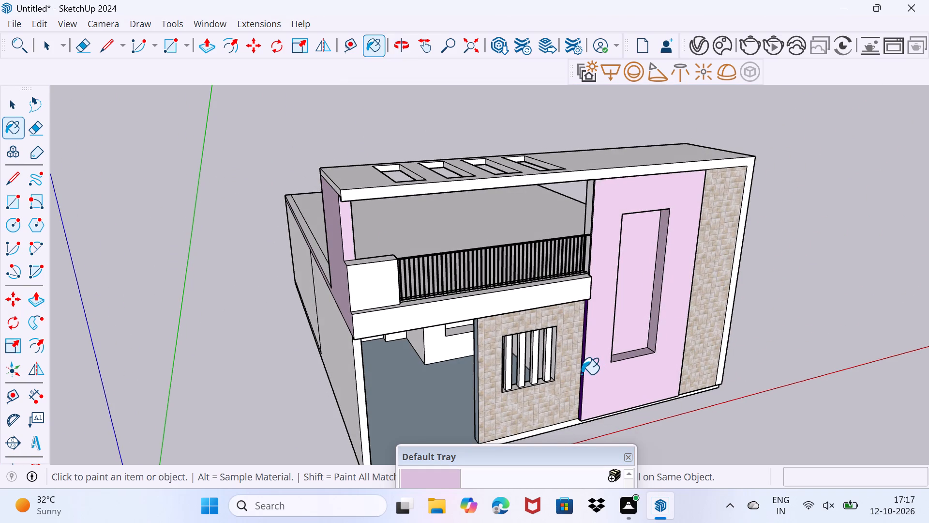
scroll(582, 374, up, 6)
click(582, 372)
scroll(586, 370, down, 8)
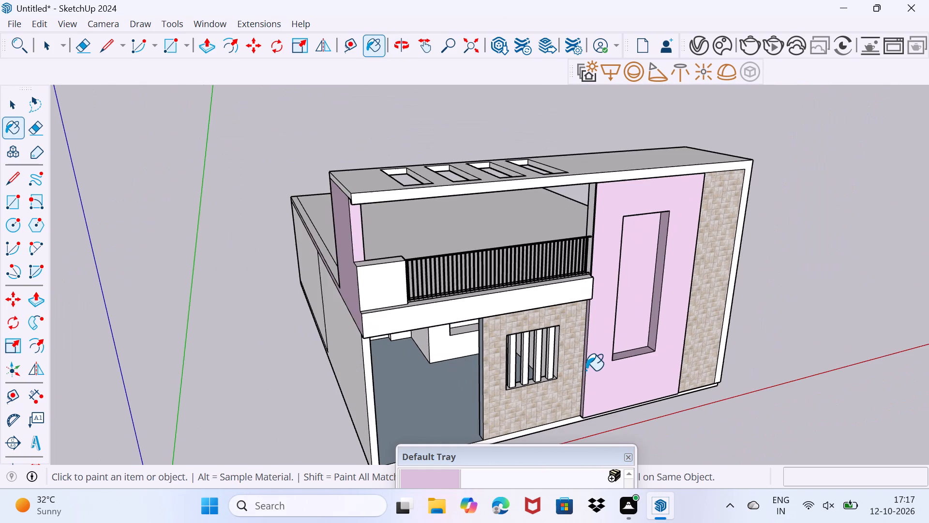
Repaint the narrow rear edge of the upper-floor end wall with 0118_Thistle.
middle_drag(553, 412, 845, 357)
middle_drag(443, 326, 654, 341)
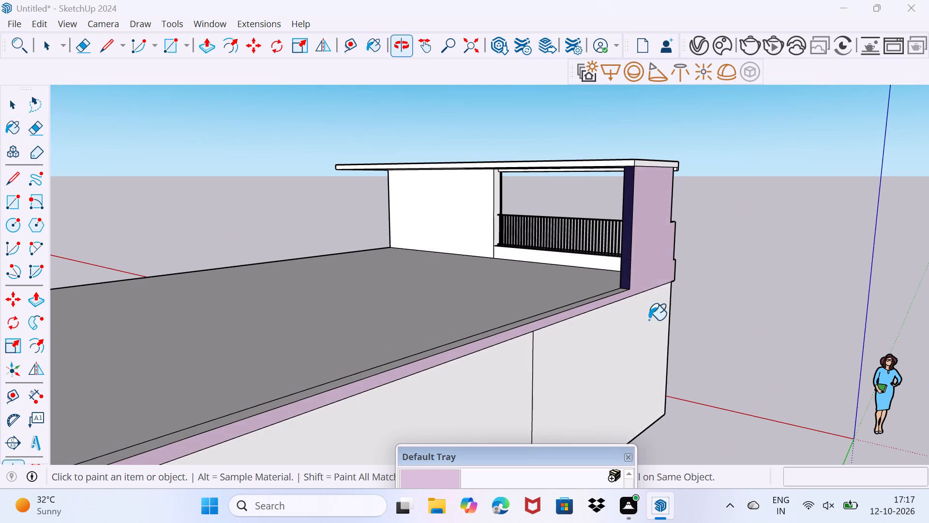
click(628, 261)
middle_drag(676, 272, 116, 288)
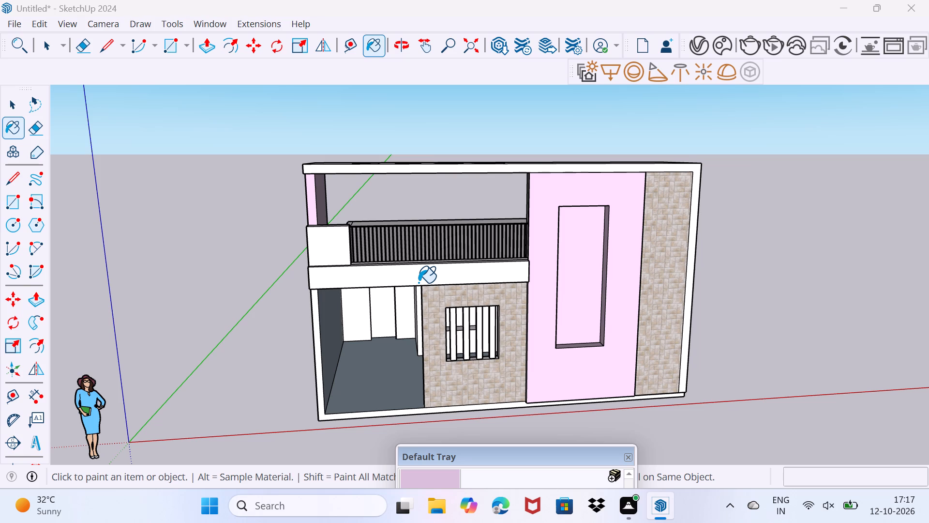
key(space)
Paint the ground-floor window's porch-side reveal, sill and the front faces of its four vertical bars with dark grey from Colors-Named.
middle_drag(460, 363, 396, 345)
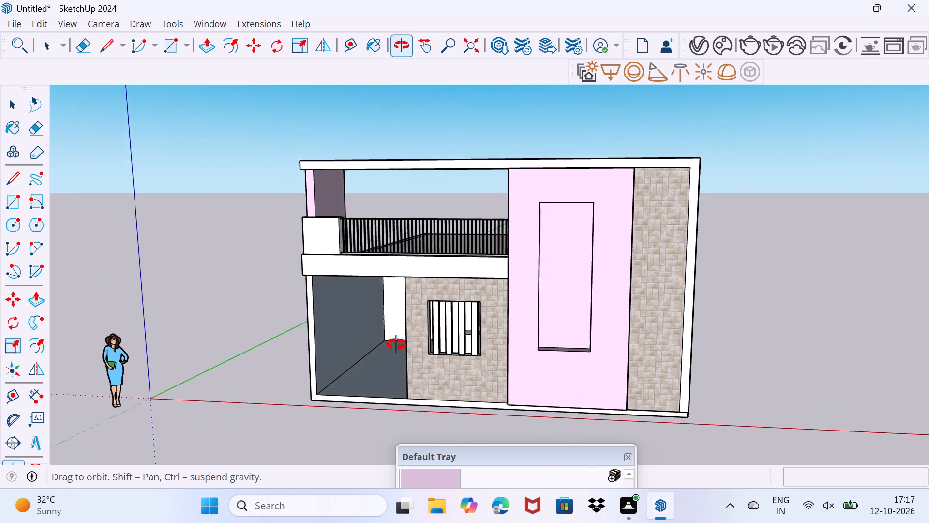
middle_drag(396, 345, 406, 339)
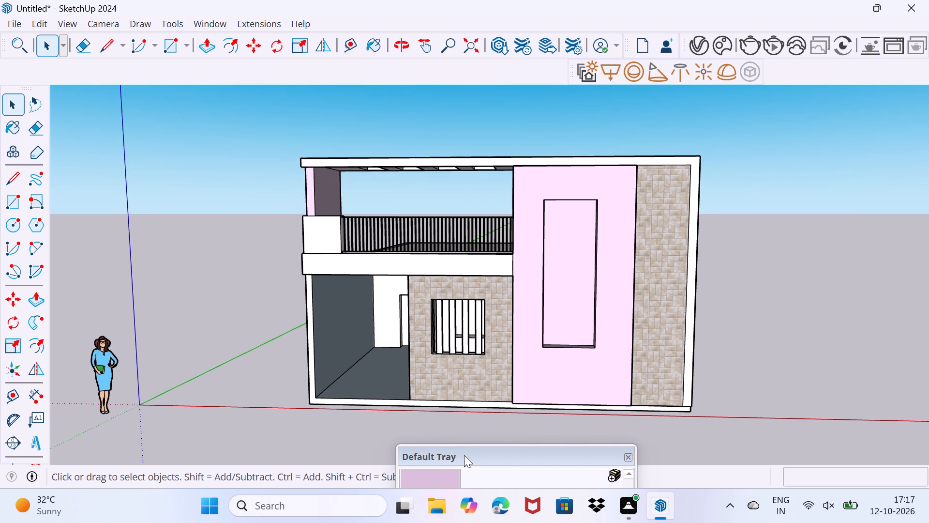
drag(464, 455, 516, 182)
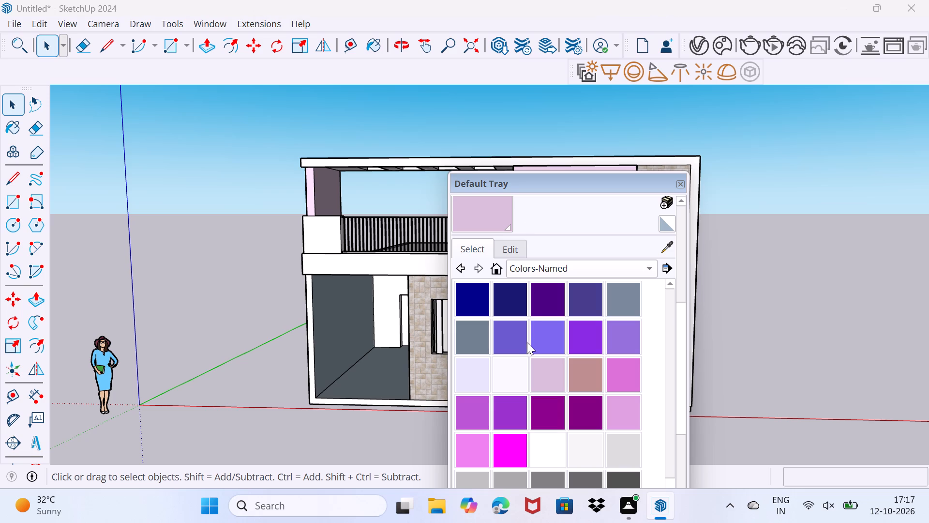
scroll(533, 355, down, 3)
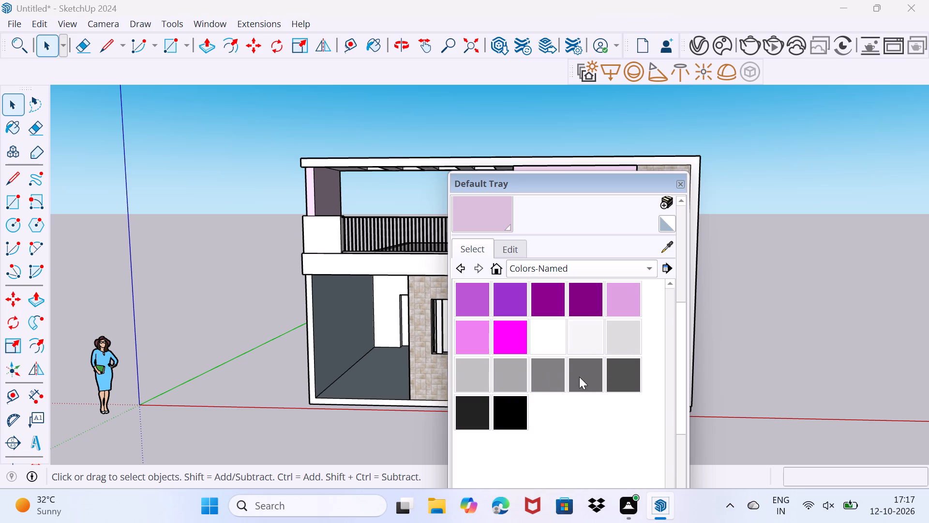
click(580, 377)
drag(562, 175, 543, 477)
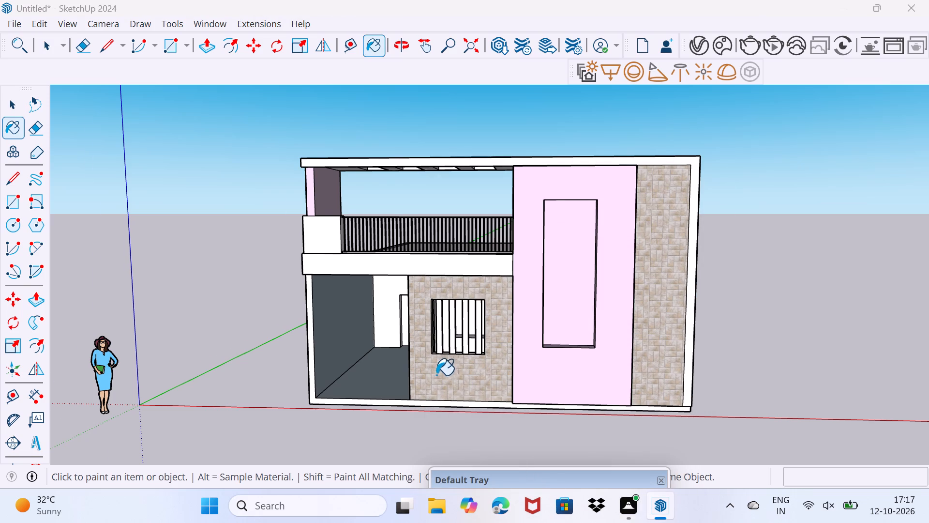
scroll(436, 374, up, 13)
scroll(427, 319, up, 5)
middle_drag(426, 319, 419, 324)
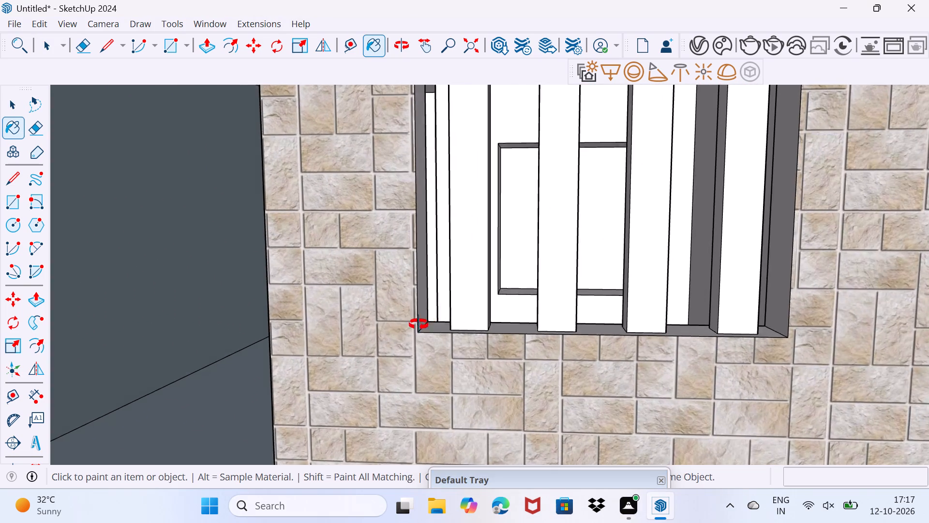
middle_drag(419, 324, 379, 349)
click(426, 300)
click(464, 291)
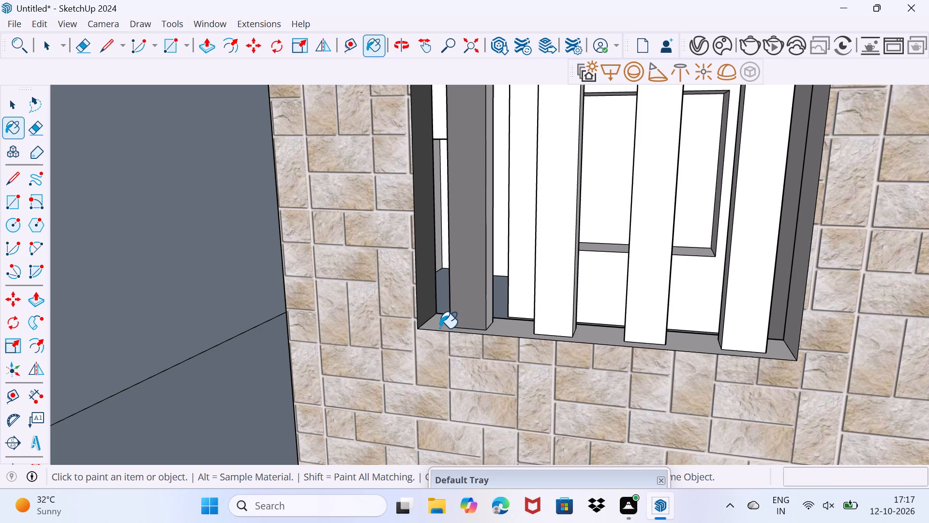
click(439, 328)
click(547, 317)
click(651, 324)
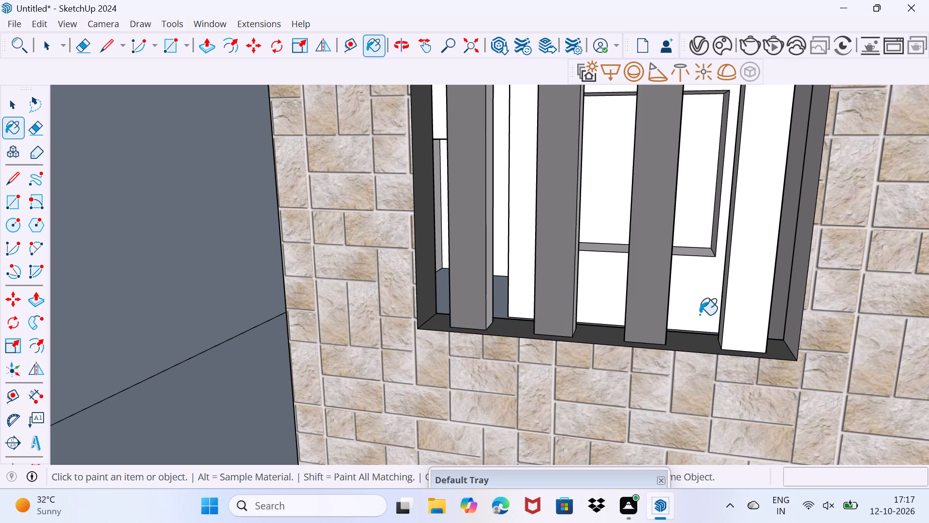
click(745, 306)
Paint the window reveal nearest the front panel and the porch-facing sides of the two bars closest to it dark grey.
middle_drag(730, 329, 849, 365)
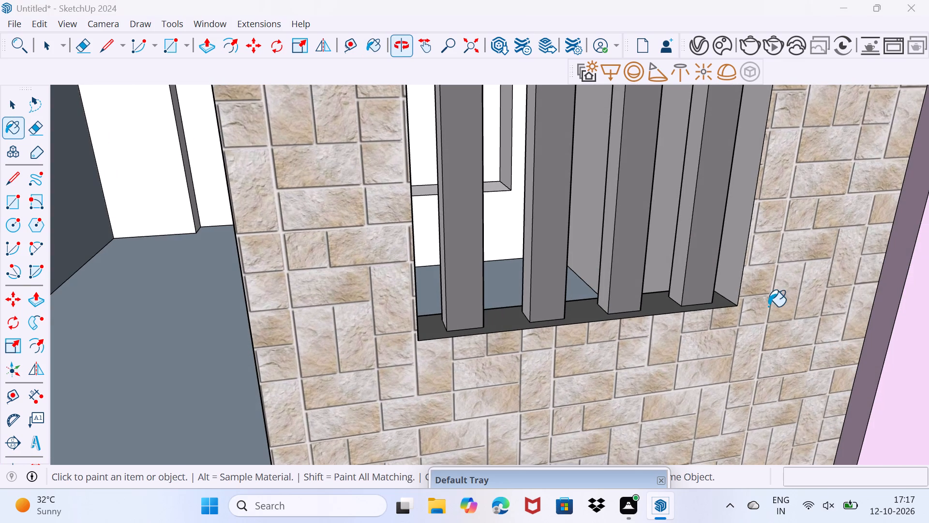
click(720, 277)
click(683, 280)
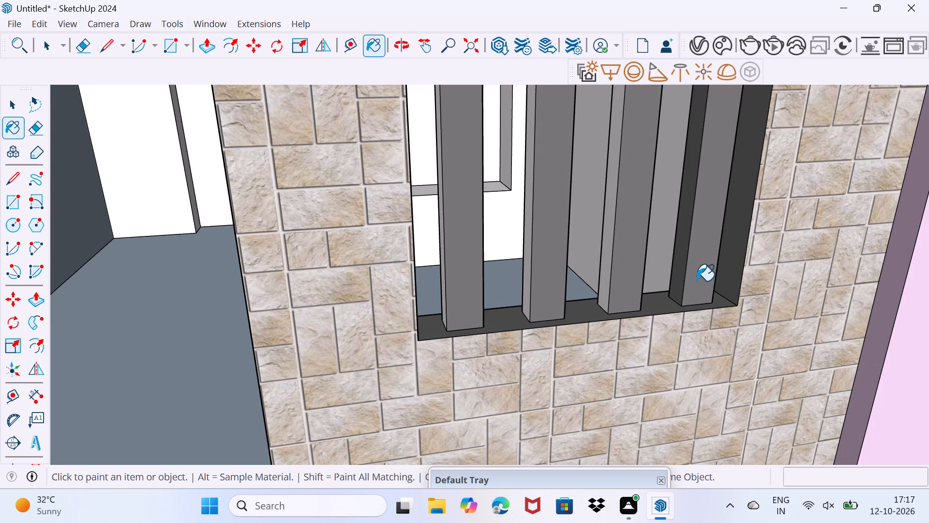
click(697, 280)
click(622, 278)
click(603, 278)
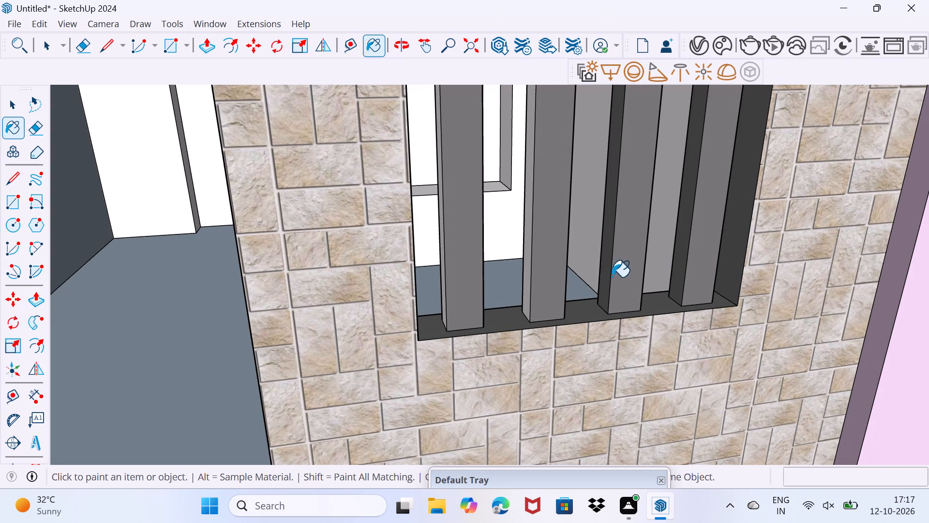
Paint the sides of all four window bars that face the front panel with the same dark grey.
middle_drag(613, 277, 360, 315)
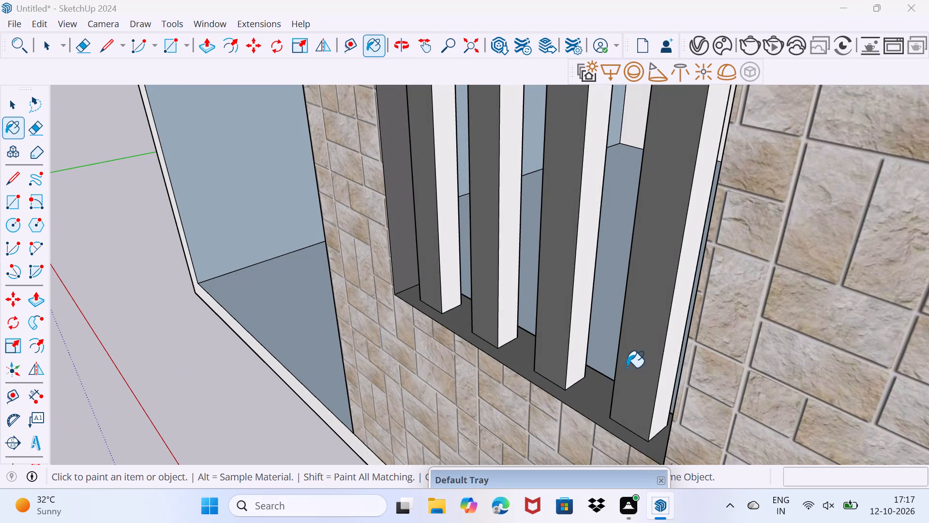
click(670, 357)
click(577, 333)
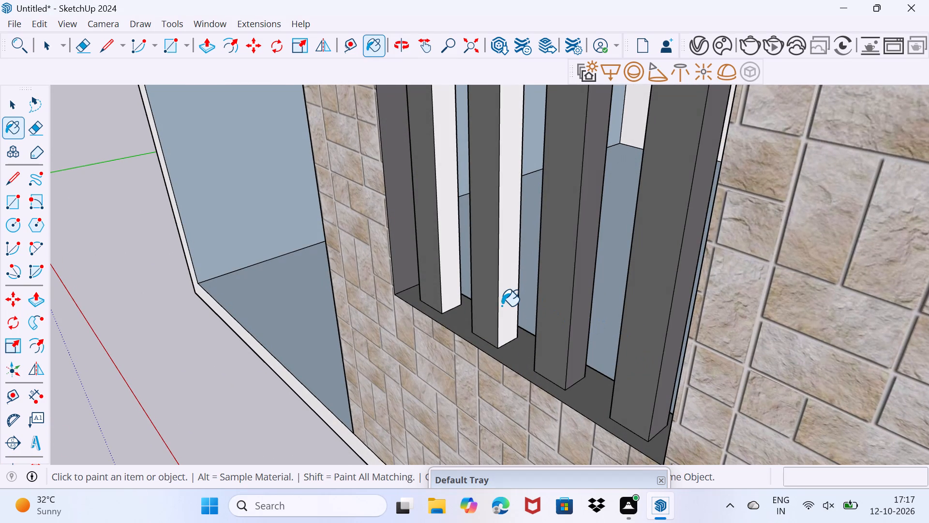
click(506, 306)
click(446, 283)
Paint the porch-facing sides of the two window bars nearest the open porch dark grey.
middle_drag(389, 313, 523, 331)
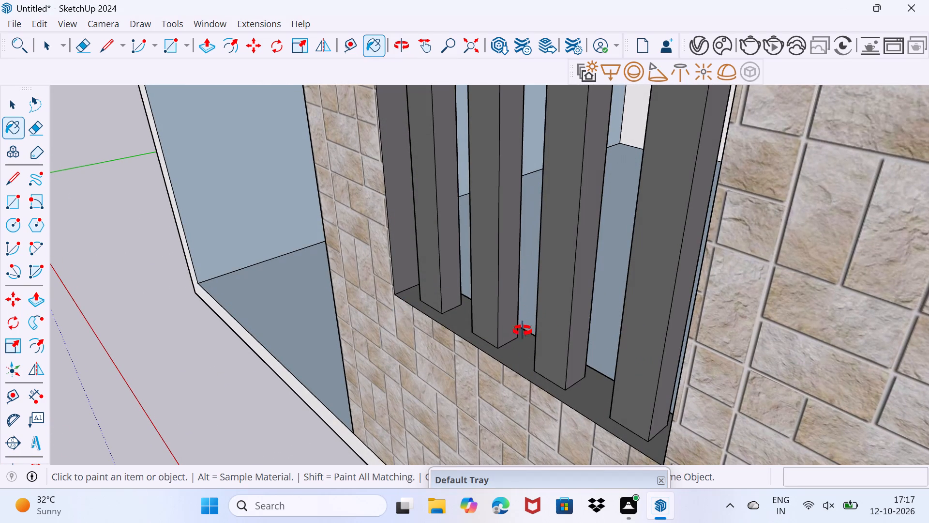
middle_drag(523, 331, 720, 313)
click(575, 275)
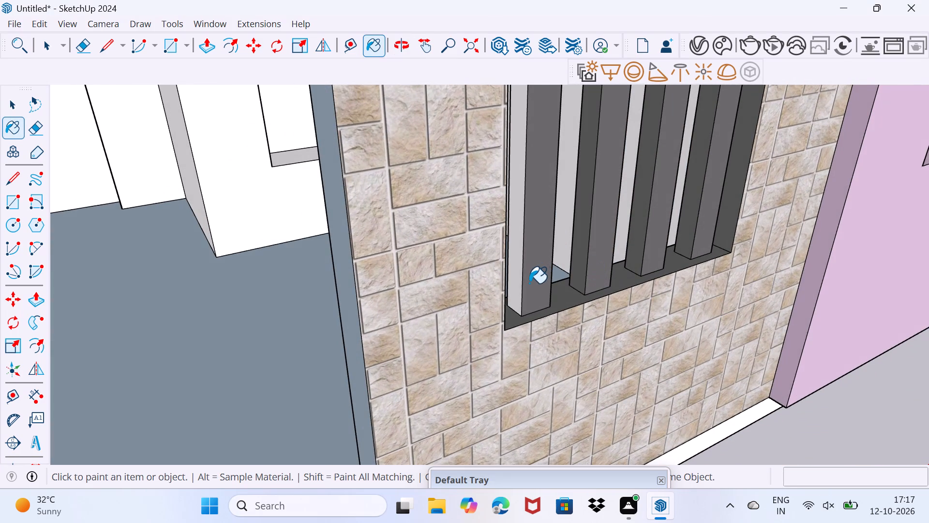
click(519, 285)
Paint the rear faces of the four window bars dark grey from inside the room, and return to the front elevation.
middle_drag(412, 332, 206, 342)
scroll(211, 342, down, 11)
middle_drag(242, 354, 407, 272)
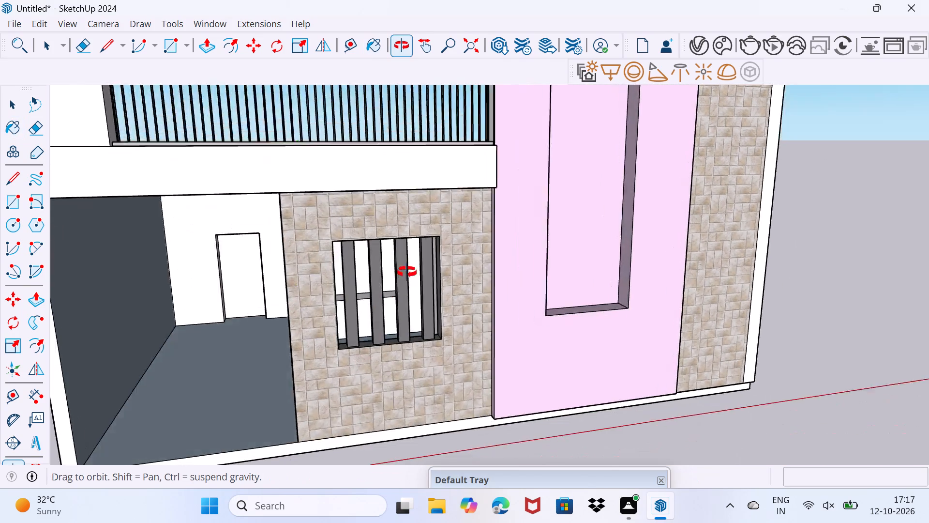
middle_drag(407, 272, 544, 258)
scroll(475, 295, up, 6)
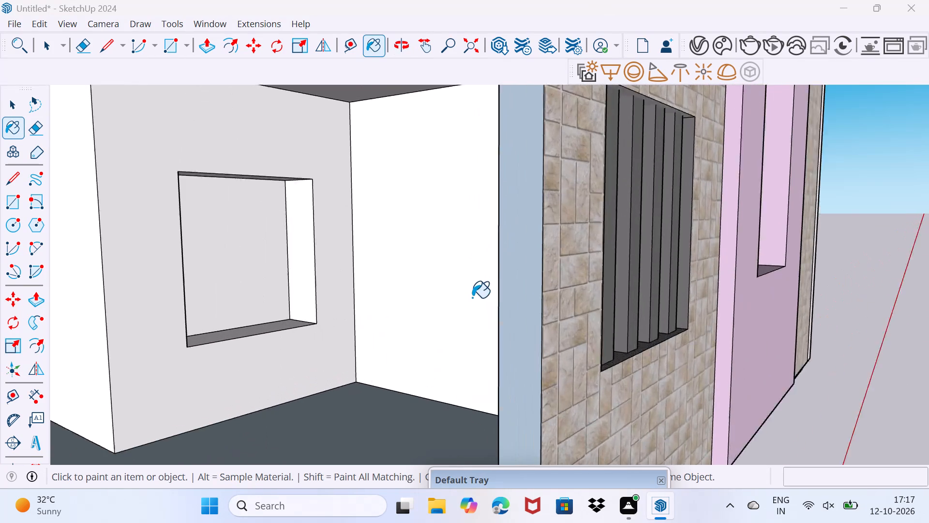
middle_drag(466, 327, 502, 337)
click(681, 360)
middle_drag(607, 368, 678, 385)
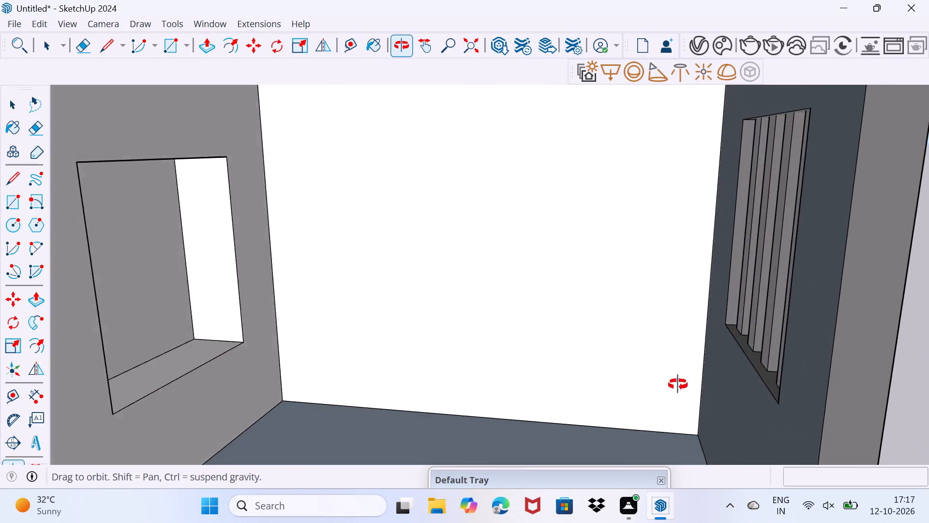
middle_drag(678, 385, 739, 394)
click(821, 333)
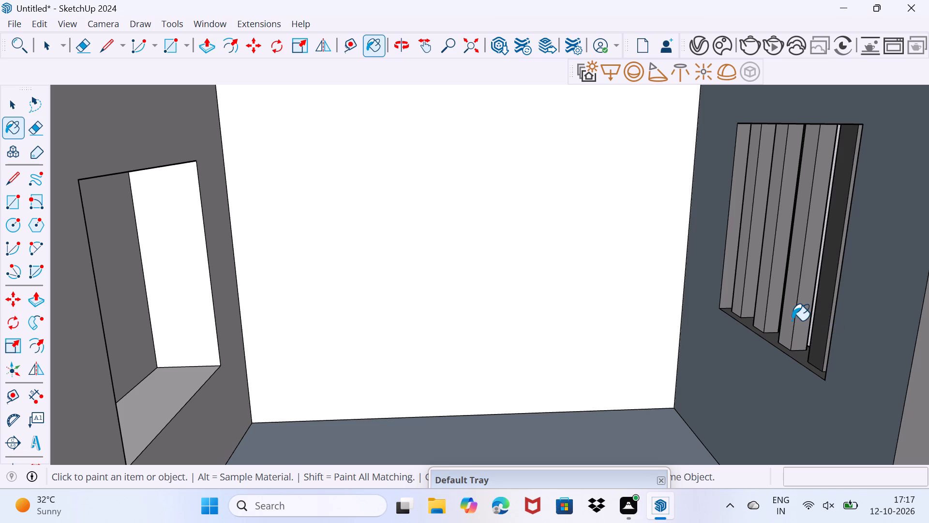
click(792, 321)
click(799, 323)
click(798, 323)
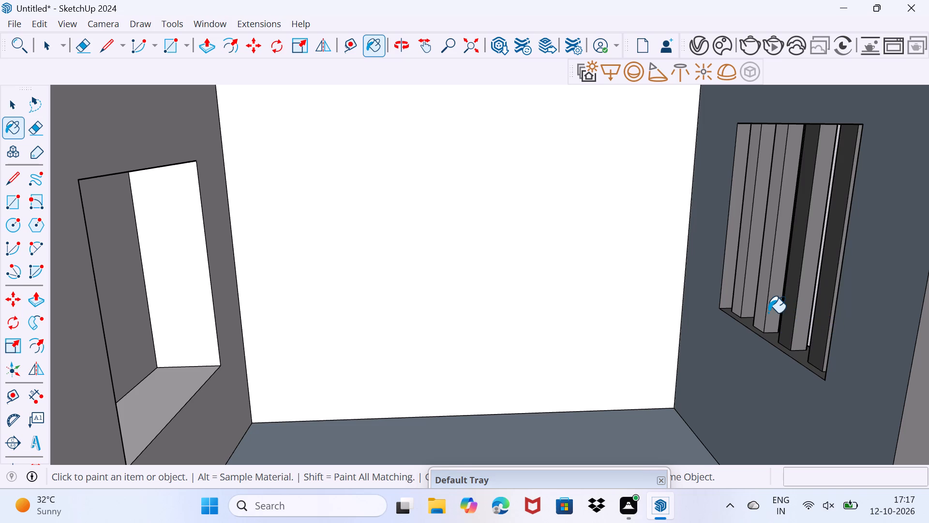
click(761, 311)
click(739, 297)
click(728, 289)
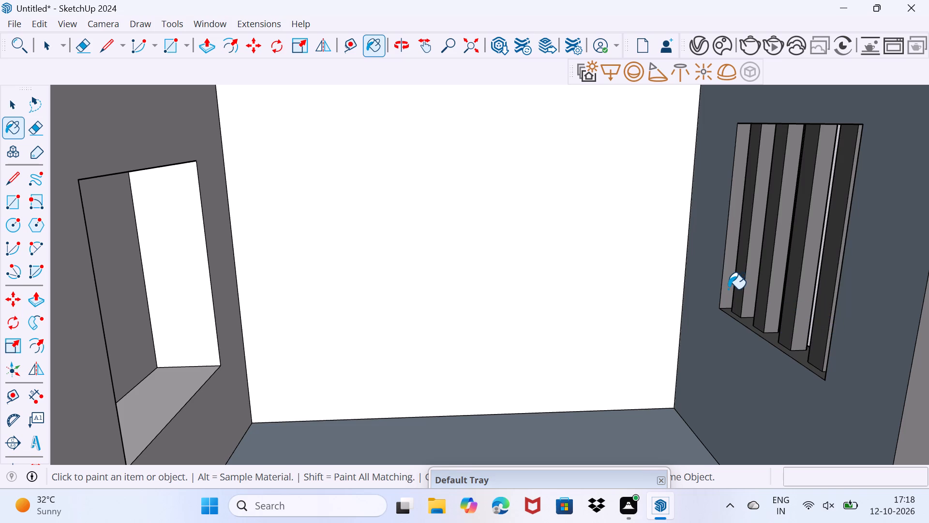
click(728, 286)
middle_drag(778, 312, 460, 304)
scroll(460, 304, down, 10)
middle_drag(492, 348, 421, 333)
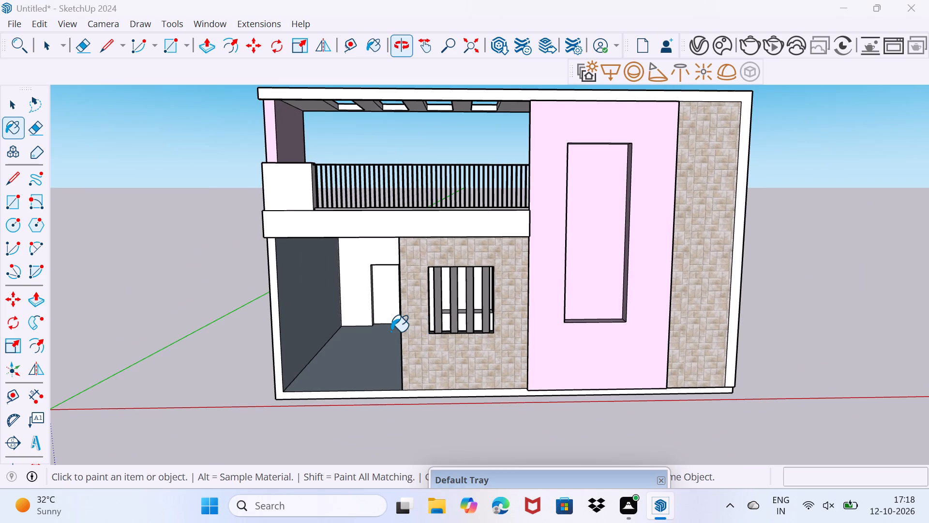
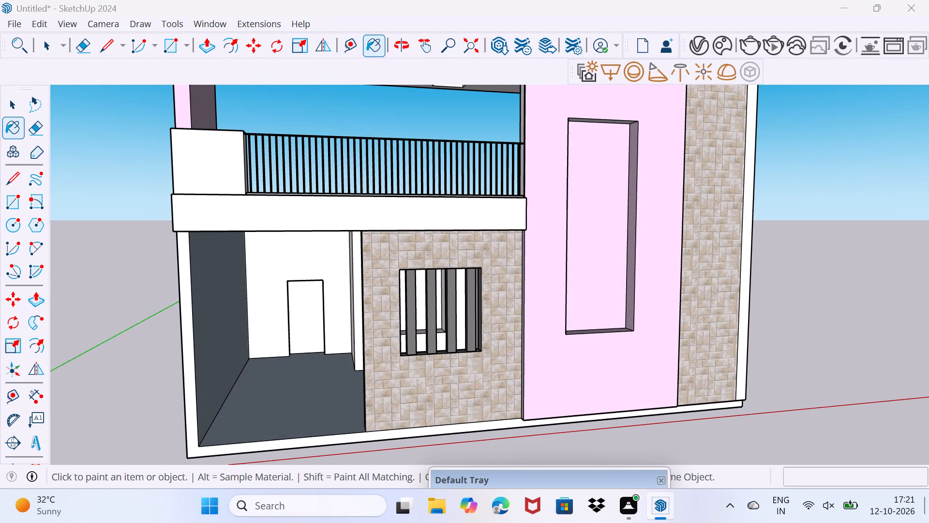
Open 3D Warehouse and search for window.
click(215, 23)
click(241, 140)
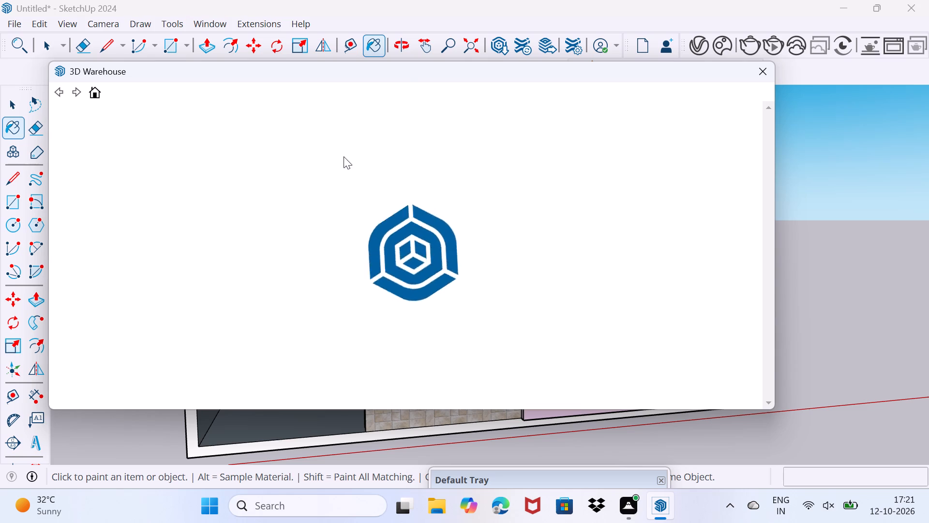
click(303, 129)
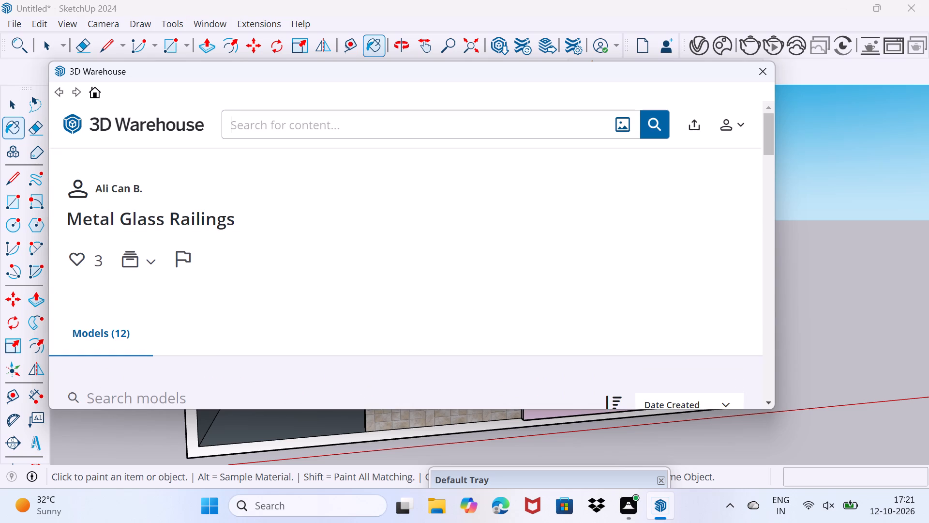
text(wind)
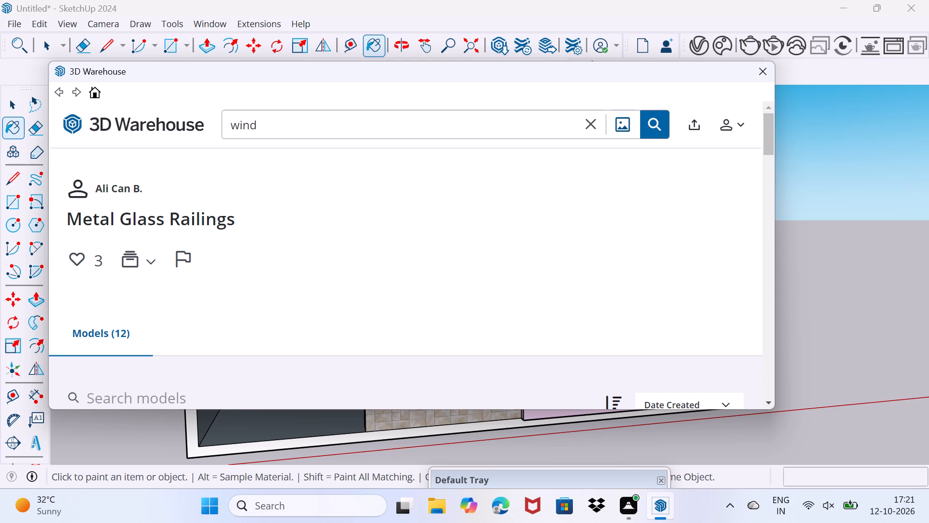
text(ow)
key(Return)
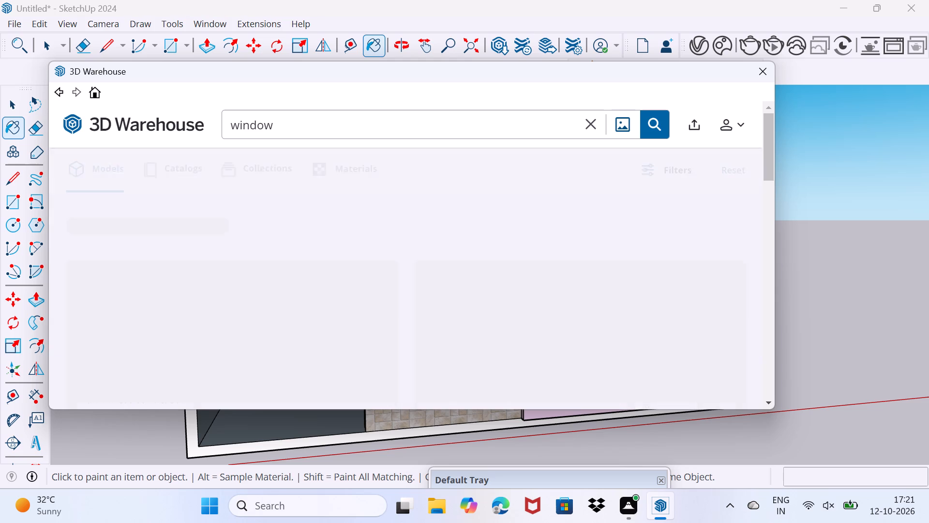
Browse the window model results for a frame style that suits the house openings.
scroll(258, 257, down, 3)
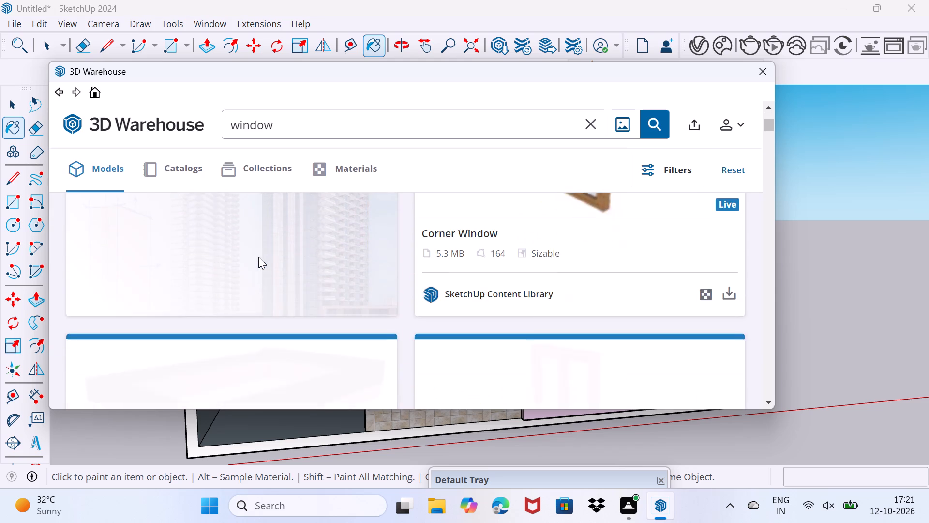
scroll(258, 257, down, 9)
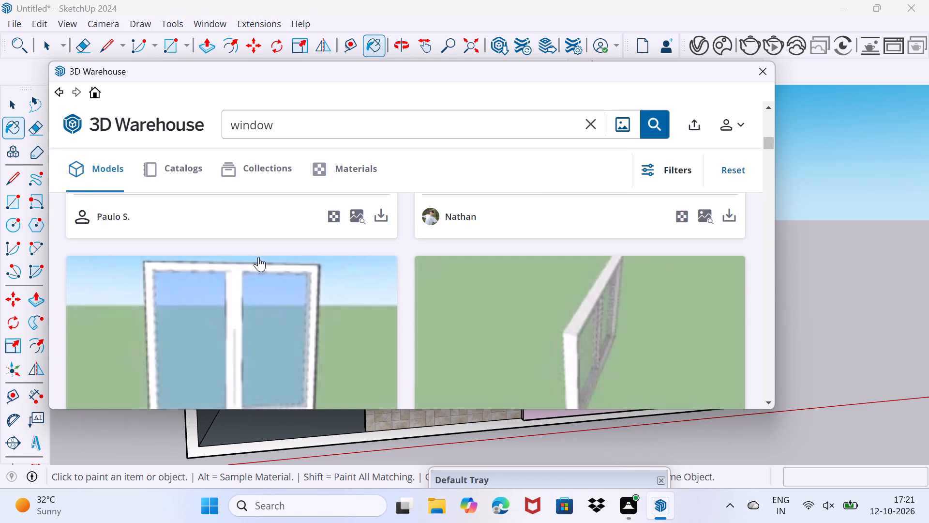
scroll(258, 257, down, 13)
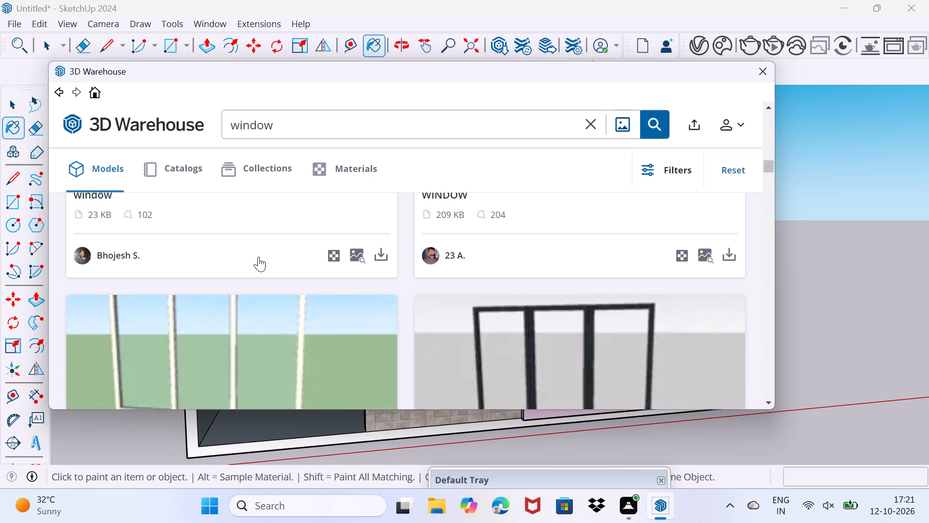
scroll(258, 257, down, 10)
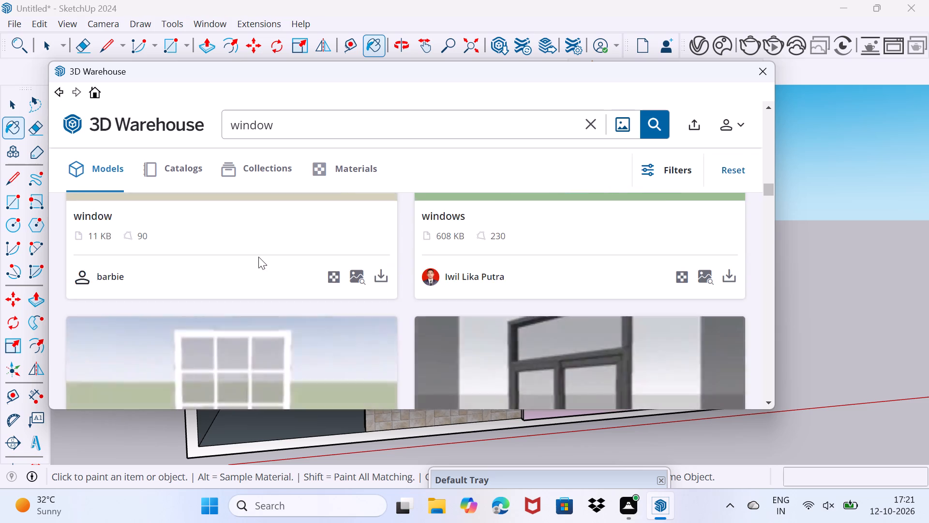
scroll(258, 257, down, 11)
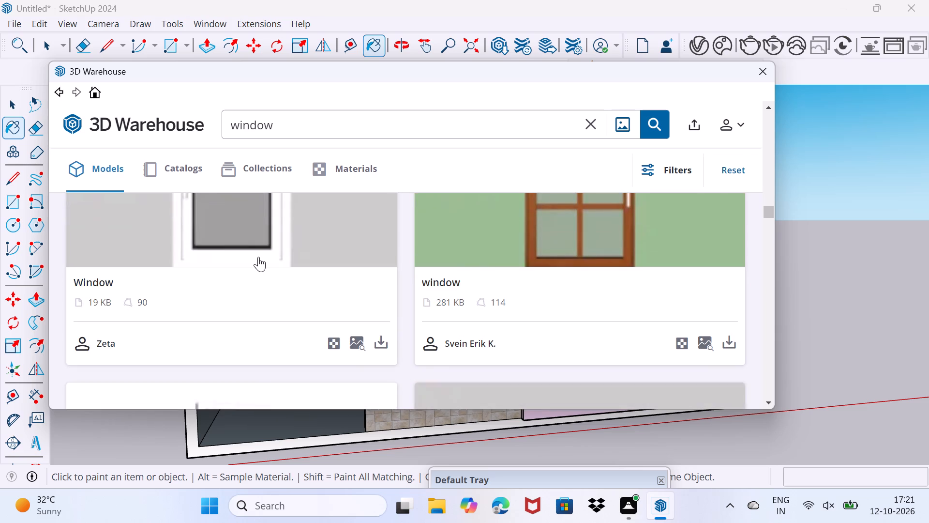
scroll(258, 257, up, 5)
scroll(260, 257, down, 4)
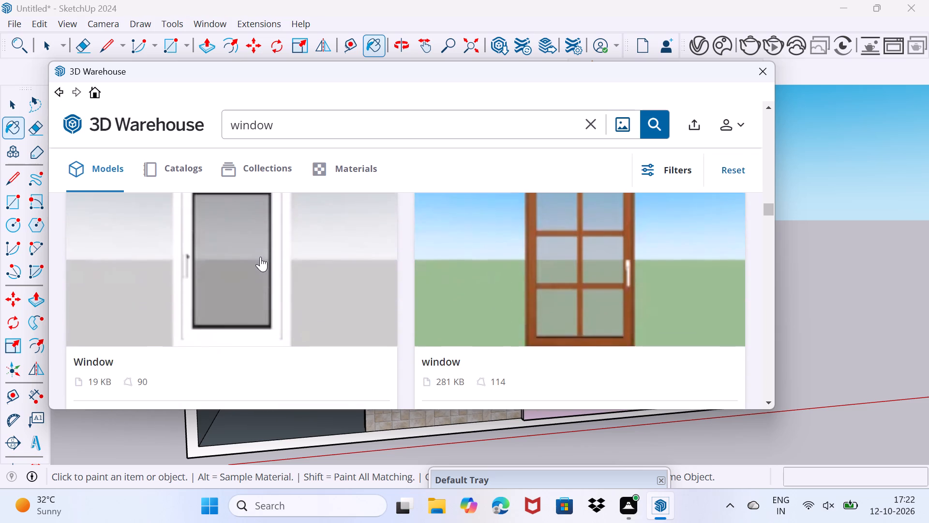
scroll(260, 257, down, 8)
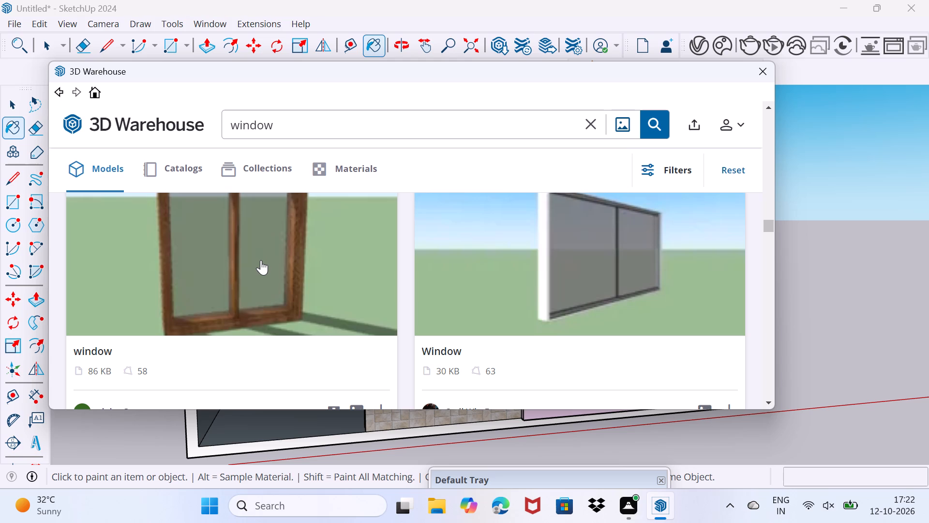
scroll(302, 182, down, 2)
Switch the window search to Collections and look through them for a suitable set of windows.
click(254, 168)
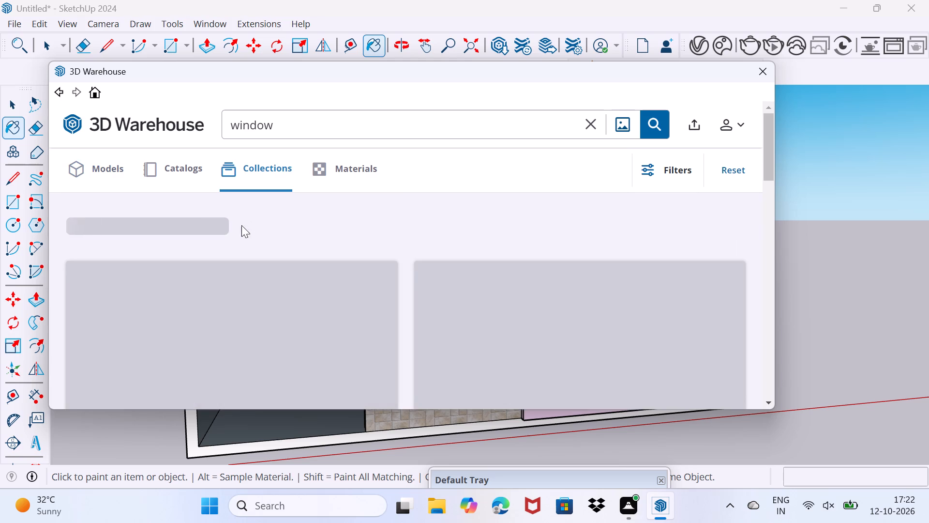
scroll(350, 271, down, 6)
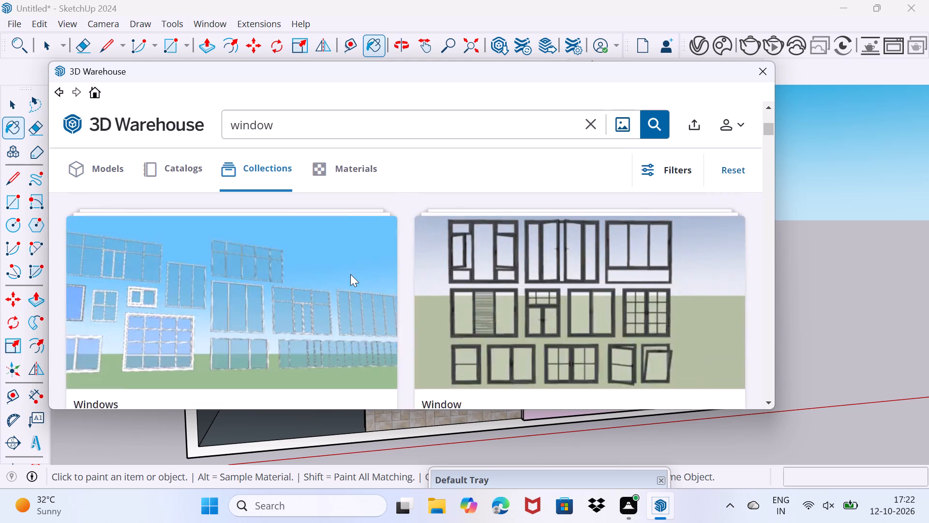
scroll(350, 275, down, 9)
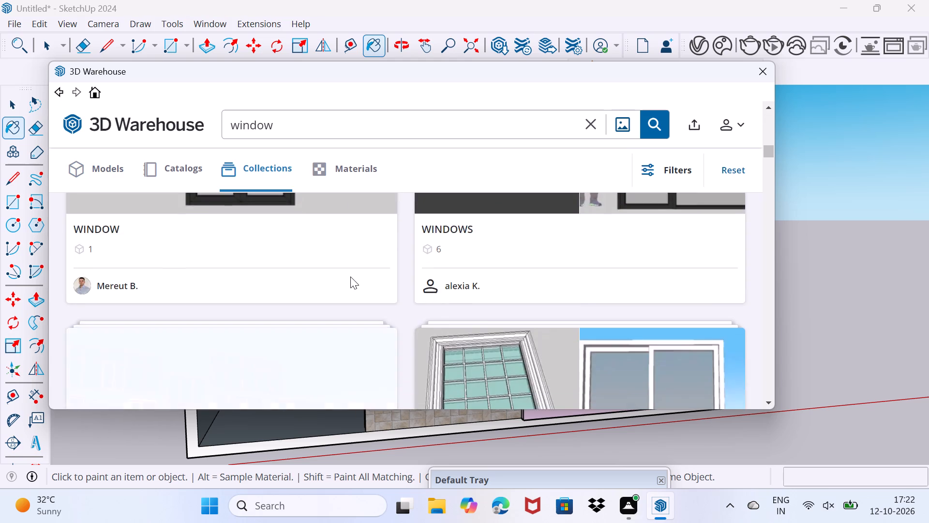
scroll(350, 277, down, 9)
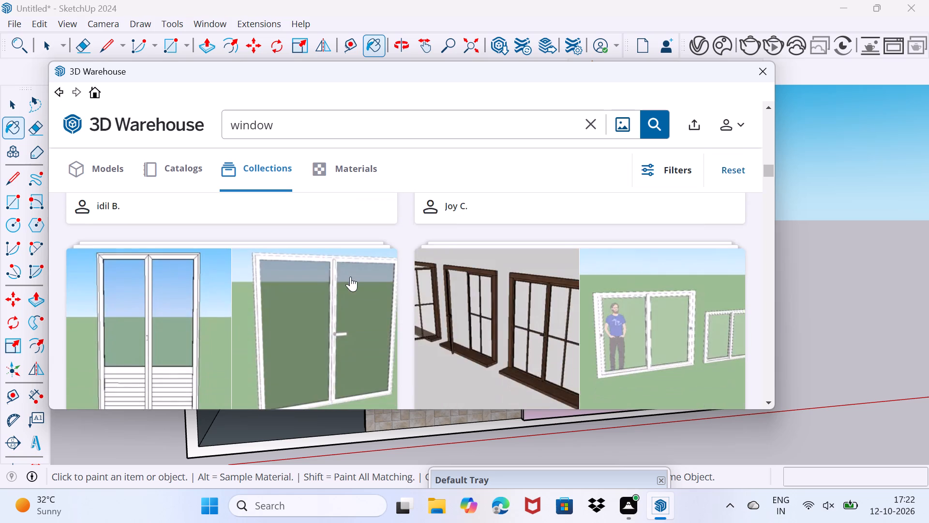
scroll(350, 277, down, 10)
scroll(350, 277, up, 1)
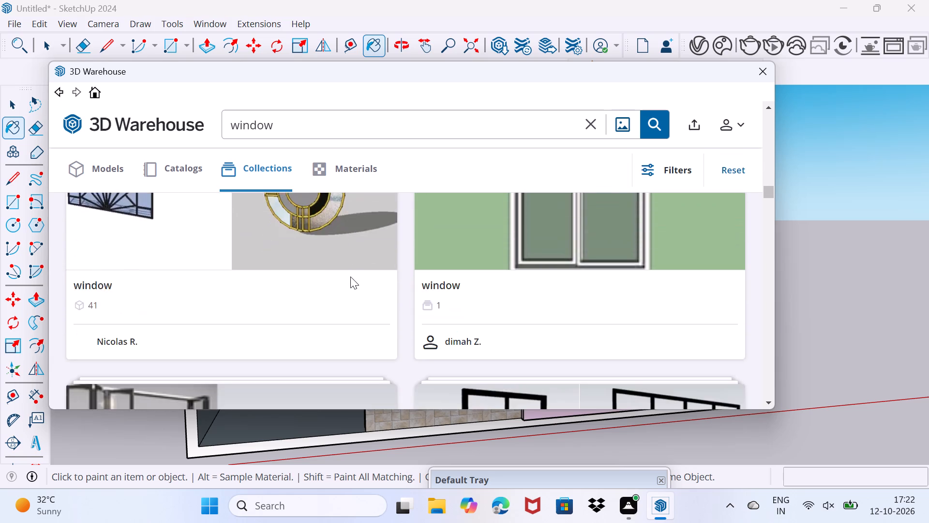
scroll(350, 277, up, 1)
scroll(350, 277, down, 10)
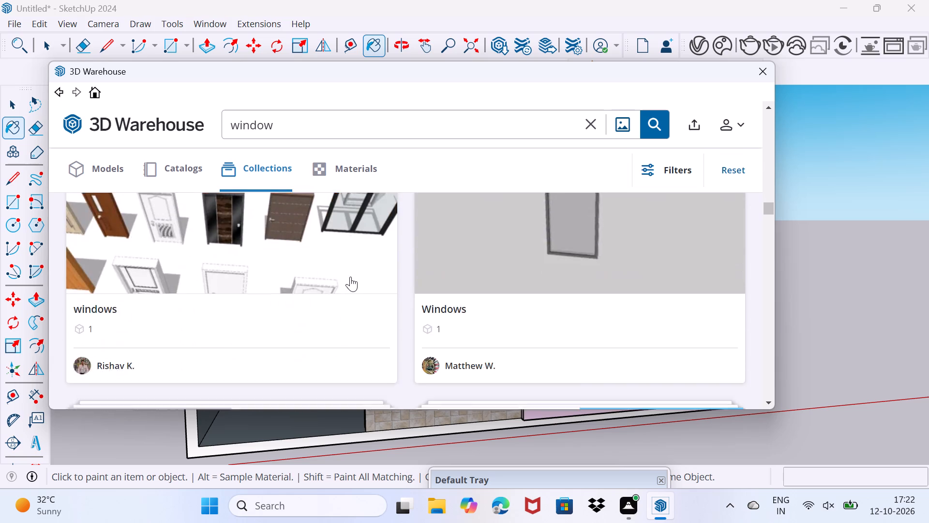
scroll(350, 277, down, 1)
scroll(350, 277, up, 3)
scroll(350, 277, down, 8)
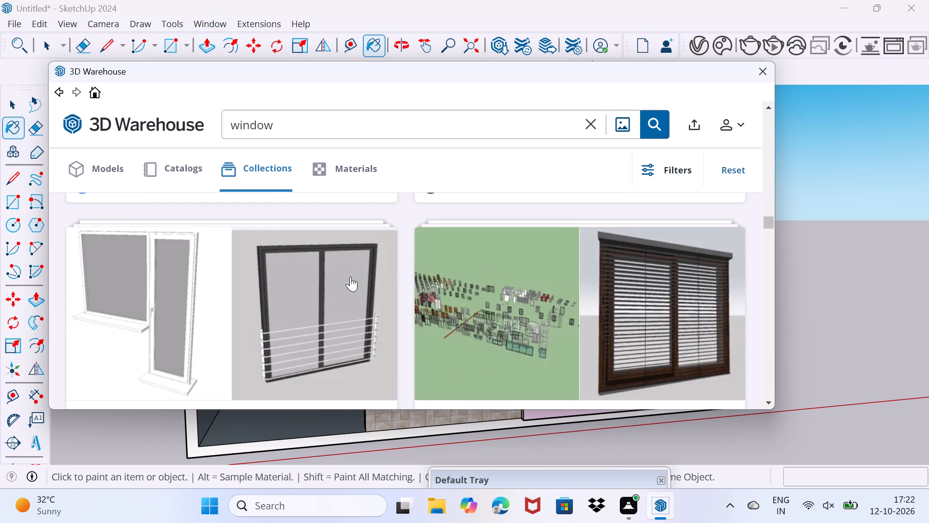
scroll(350, 277, down, 20)
scroll(350, 277, down, 3)
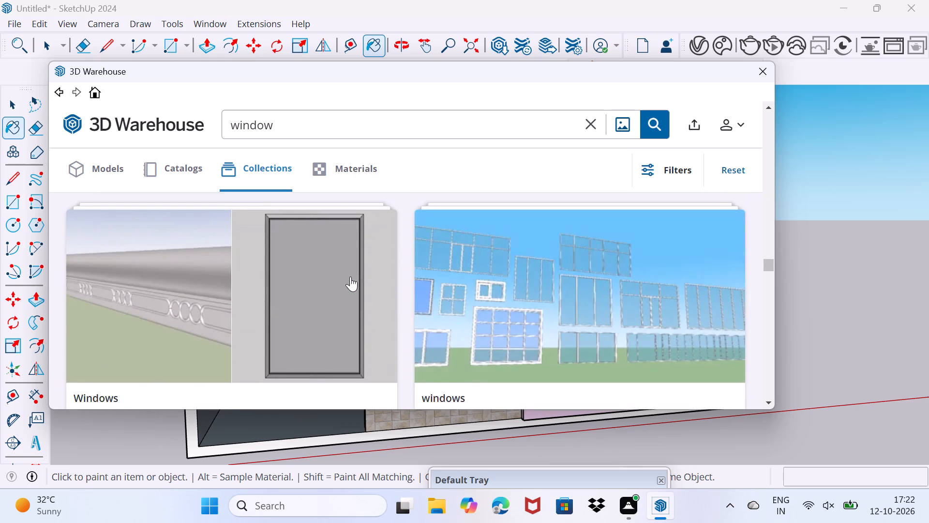
scroll(350, 277, down, 8)
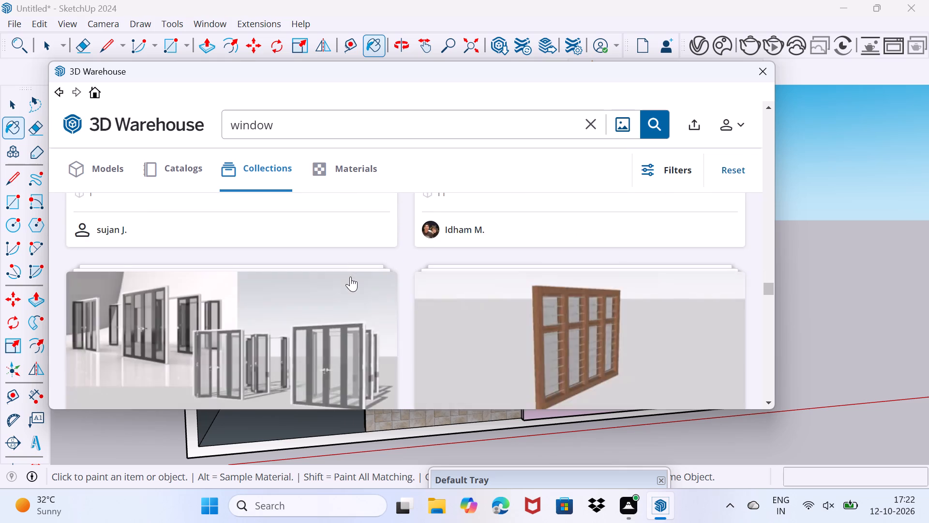
scroll(350, 277, down, 19)
scroll(353, 292, down, 7)
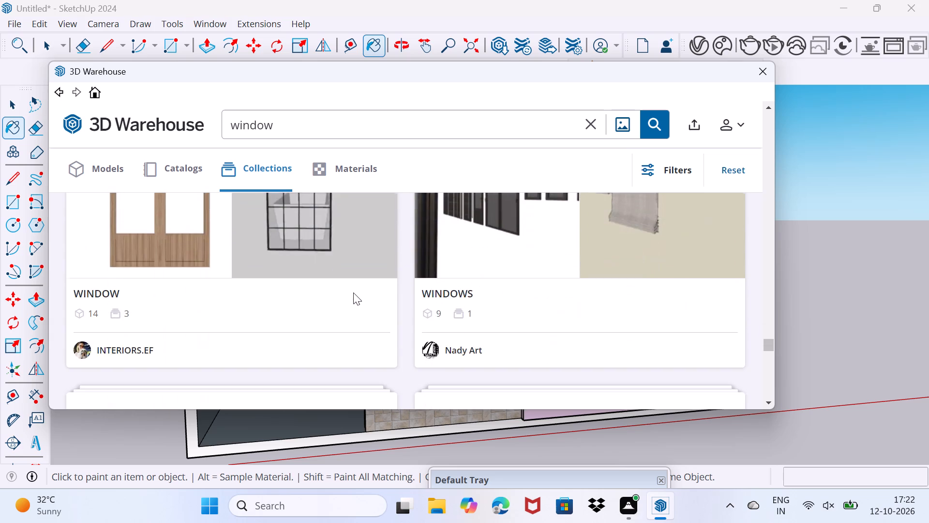
scroll(353, 292, down, 7)
scroll(353, 292, up, 2)
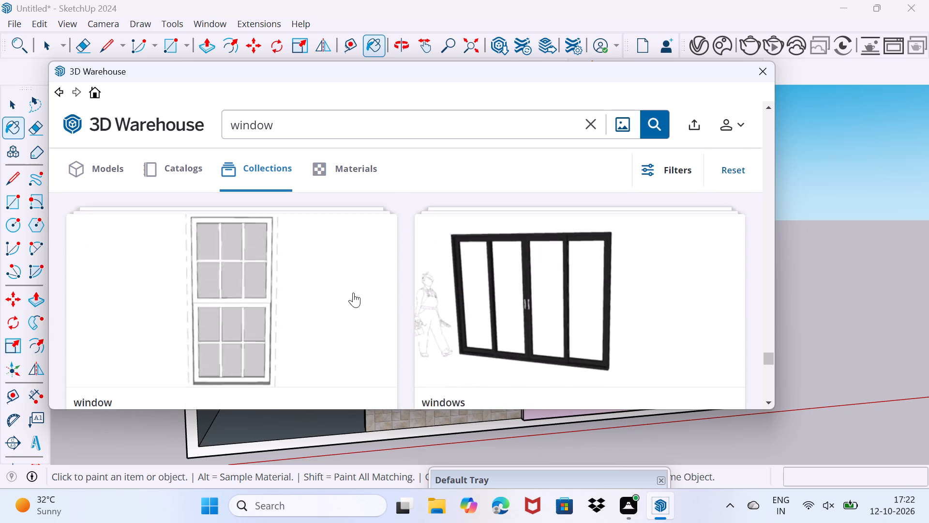
scroll(353, 292, up, 2)
scroll(353, 292, down, 4)
scroll(353, 292, up, 4)
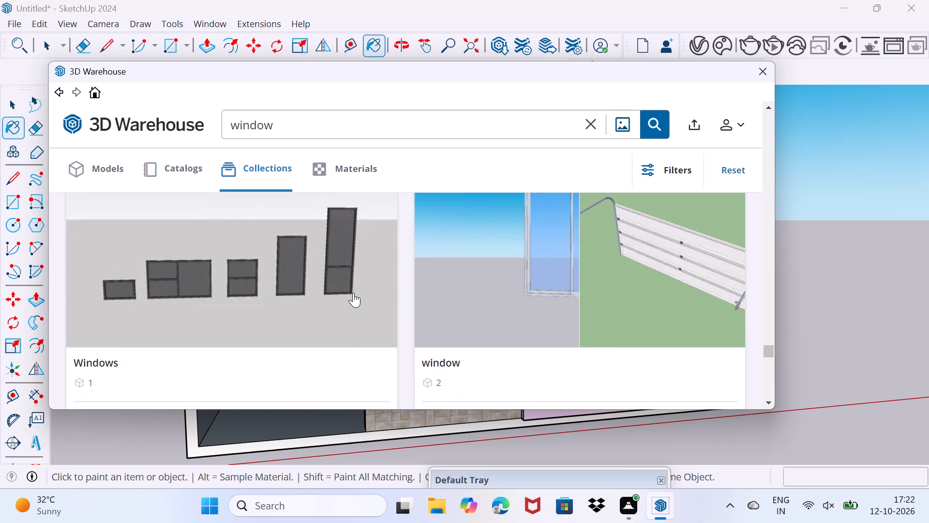
scroll(353, 292, down, 1)
Open the Windows collection showing five dark-framed windows and download its Windows model directly into the current model.
click(310, 279)
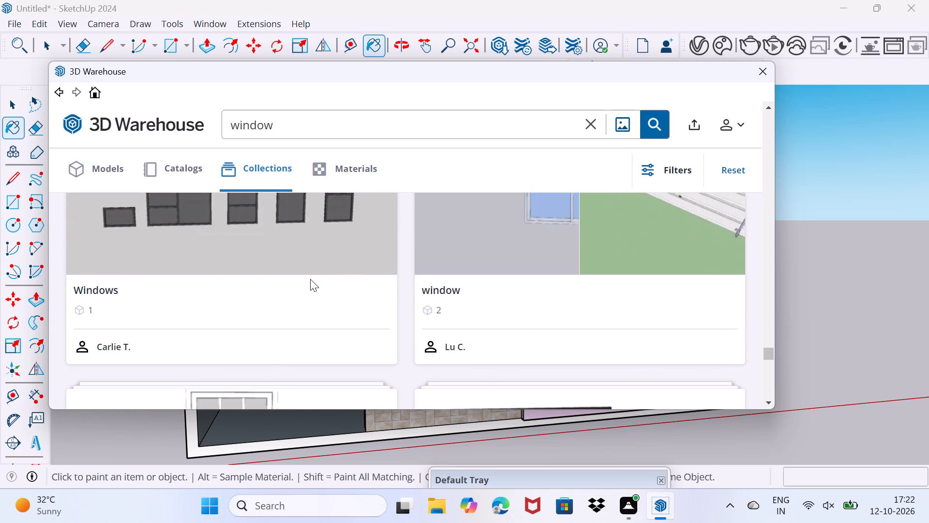
click(263, 253)
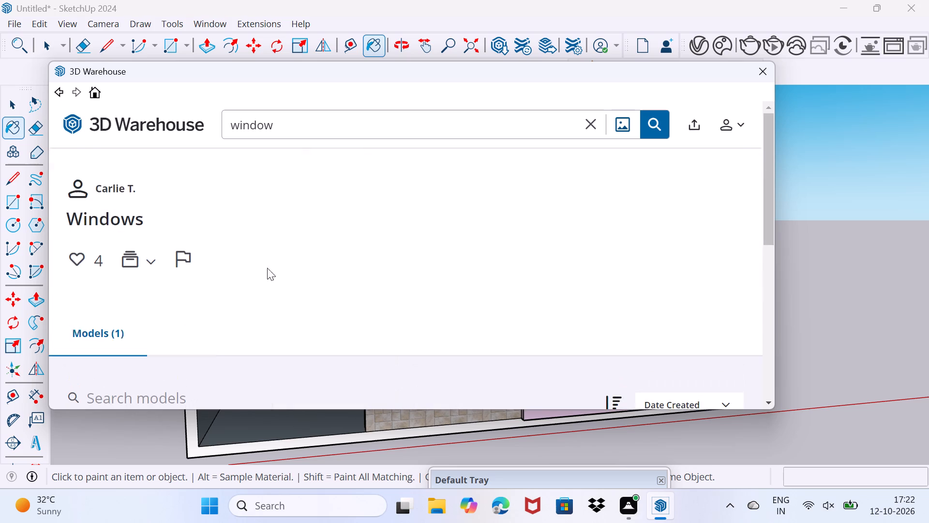
scroll(287, 271, down, 5)
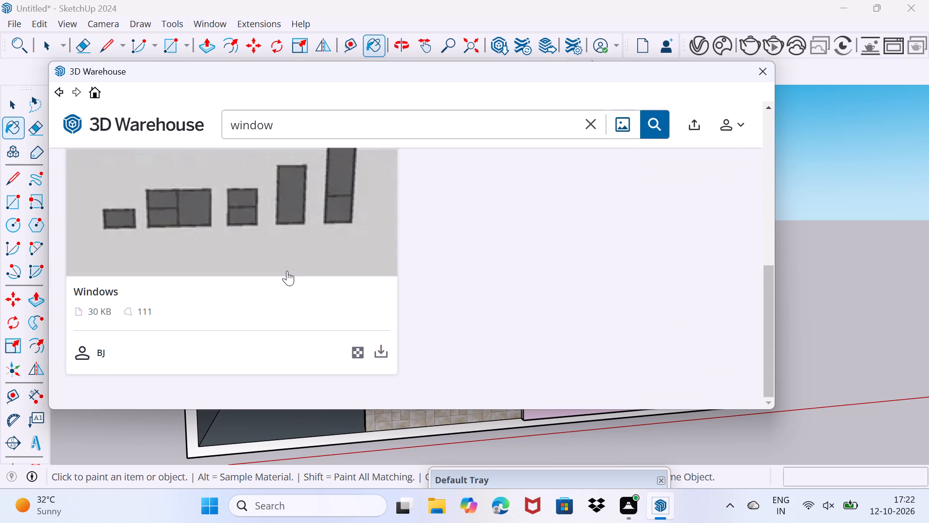
scroll(287, 271, down, 1)
scroll(287, 271, up, 2)
scroll(304, 285, down, 3)
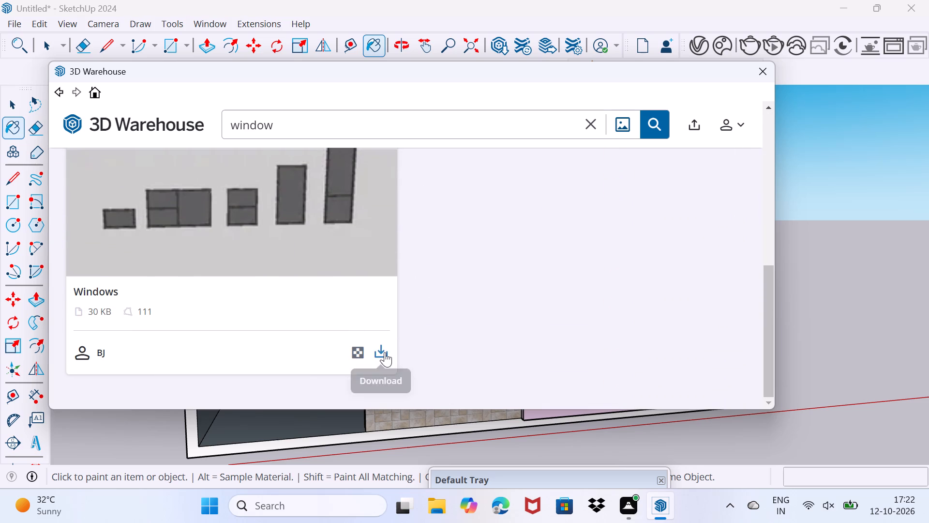
click(386, 353)
click(361, 260)
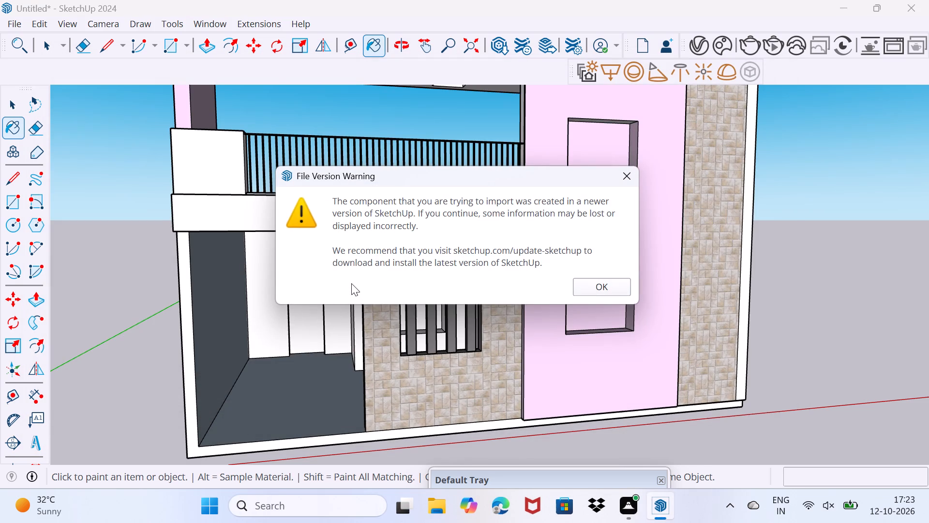
click(592, 293)
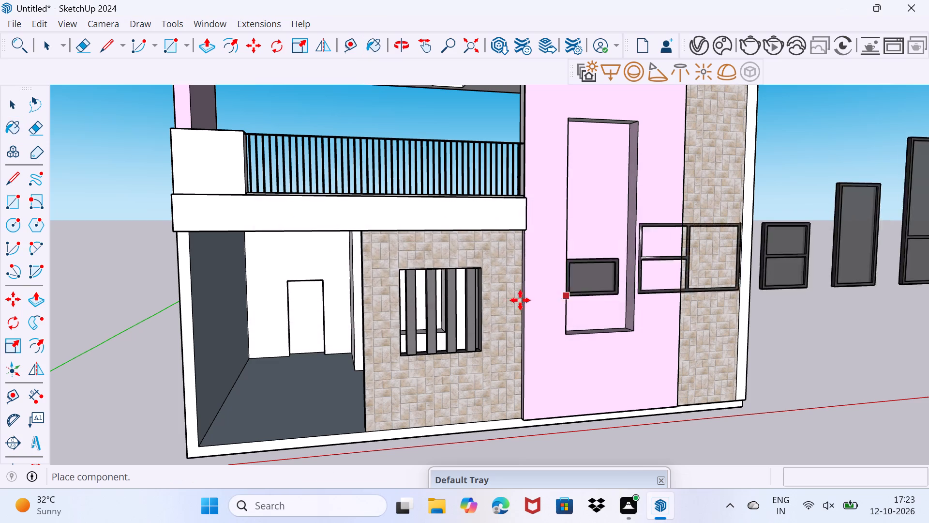
Place the downloaded set of dark-framed windows on the open ground beside the house's side wall and deselect it.
scroll(90, 338, down, 3)
middle_drag(90, 338, 146, 340)
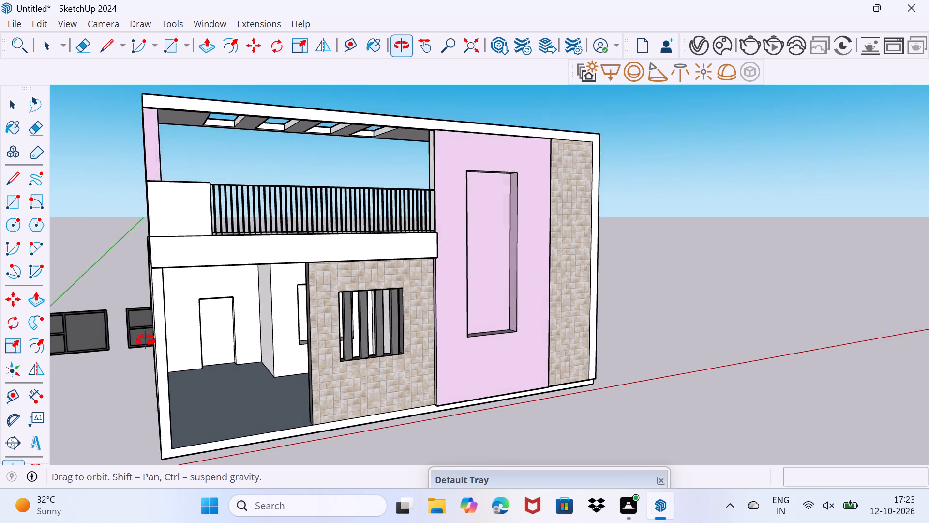
middle_drag(146, 340, 638, 251)
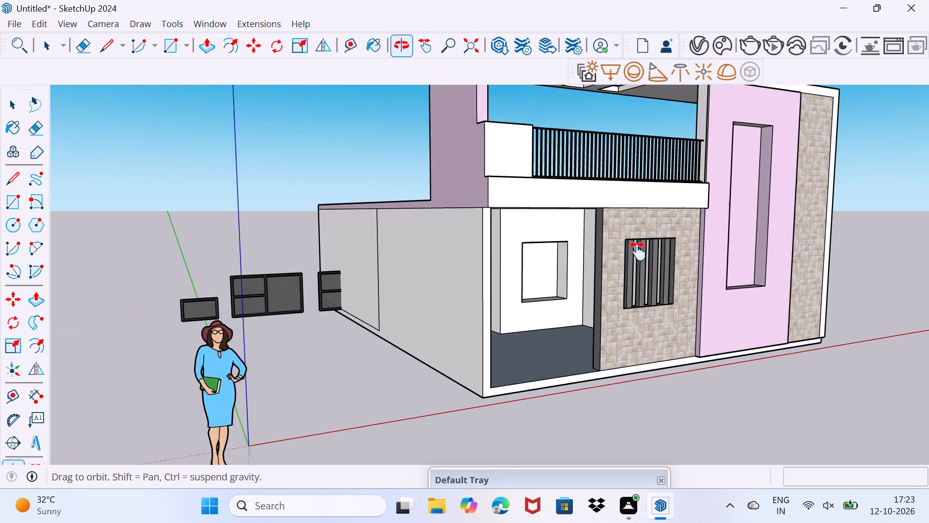
middle_drag(638, 251, 637, 251)
scroll(24, 335, down, 2)
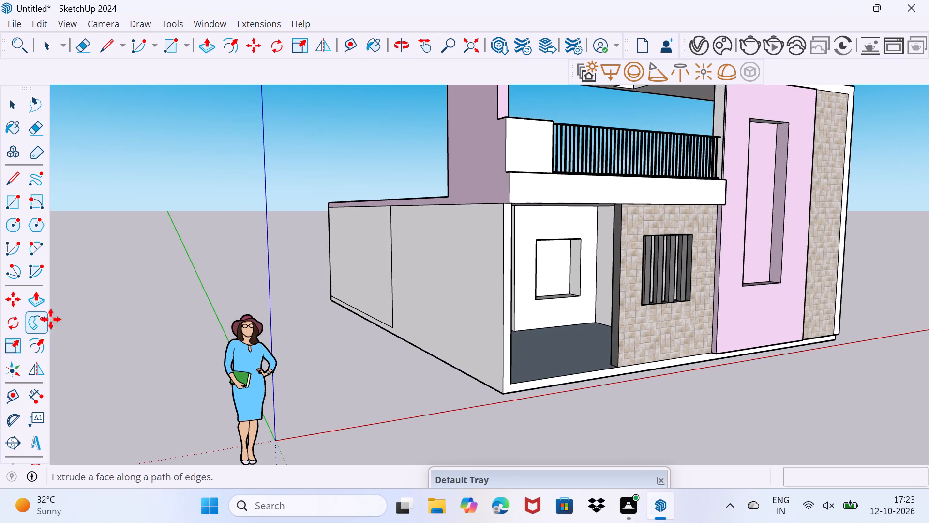
middle_drag(70, 308, 320, 261)
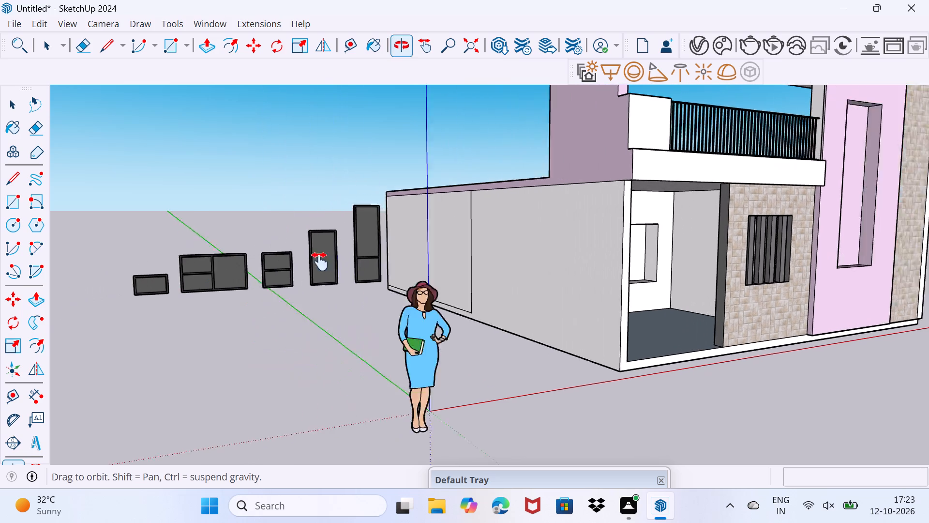
middle_drag(320, 261, 348, 258)
click(108, 326)
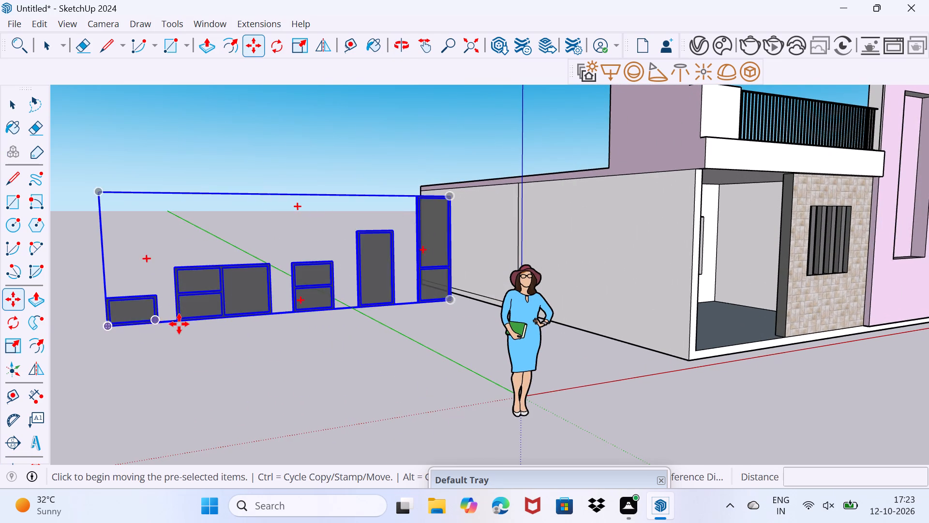
scroll(189, 324, up, 2)
key(space)
drag(189, 354, 195, 340)
Open the imported window set for editing and delete its smallest window, the low single-pane one at the end of the row.
click(97, 316)
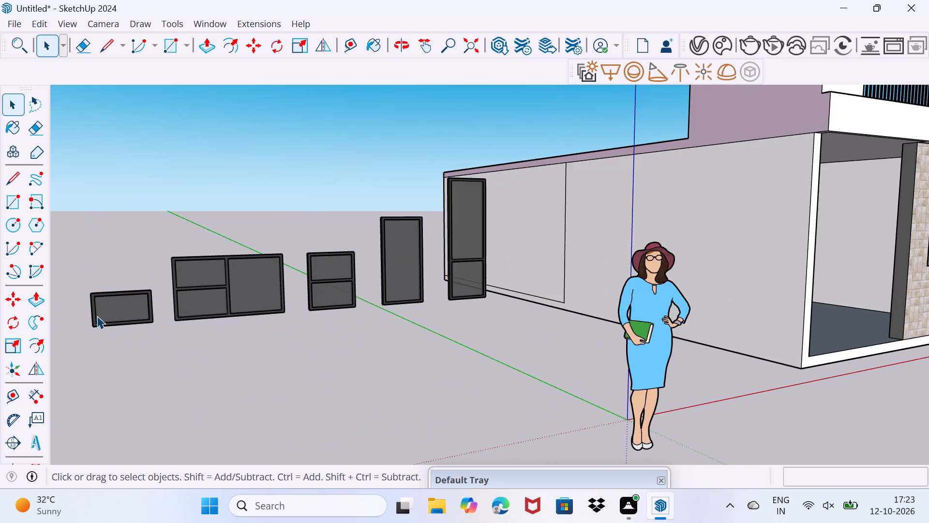
click(98, 316)
click(98, 316)
drag(99, 318, 99, 324)
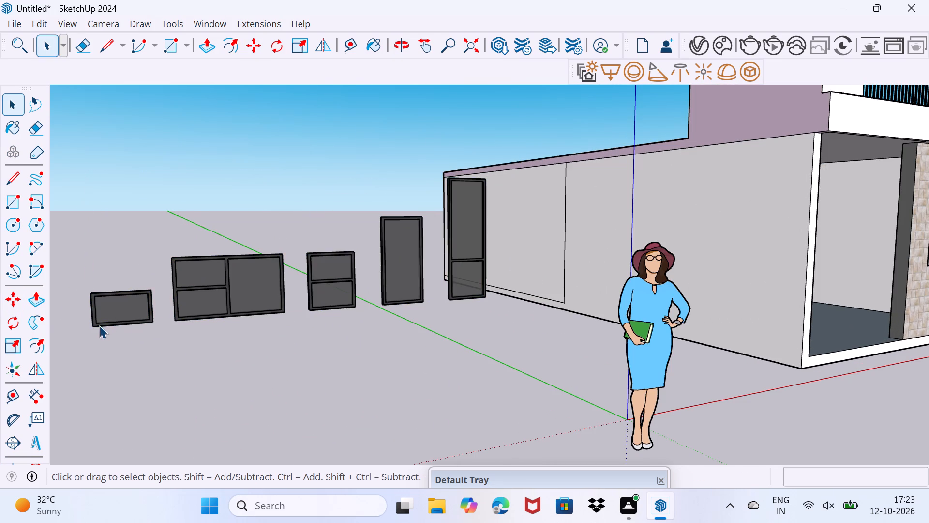
click(101, 324)
double_click(101, 324)
click(101, 324)
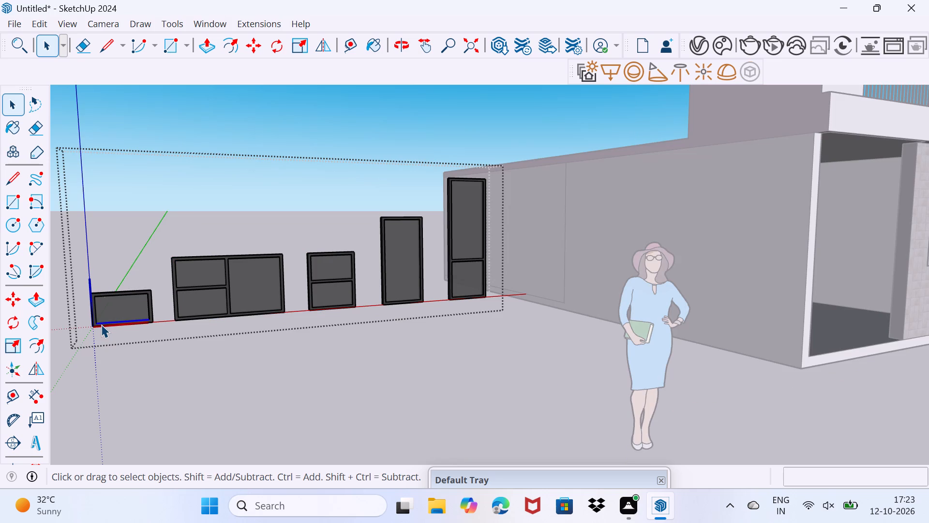
drag(79, 267, 169, 358)
key(Delete)
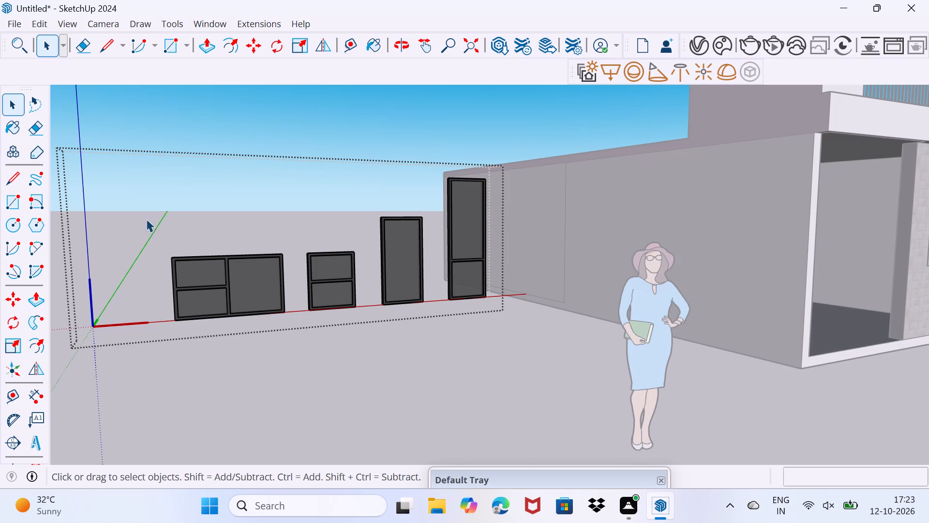
Delete the wide three-pane window and both two-pane windows from the set, keeping only the upright single-pane window, and close the set.
drag(147, 216, 291, 363)
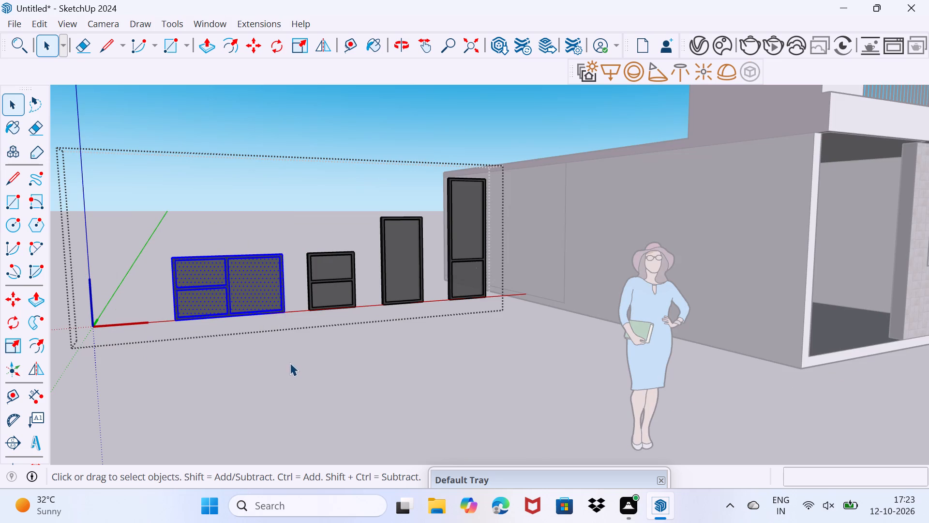
key(Delete)
drag(275, 233, 358, 343)
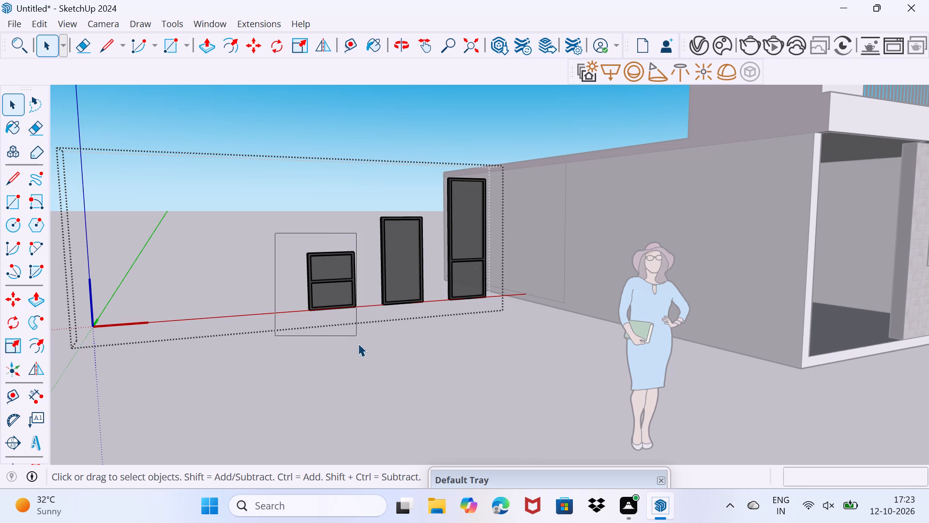
drag(358, 343, 362, 353)
key(Delete)
middle_drag(424, 261, 328, 293)
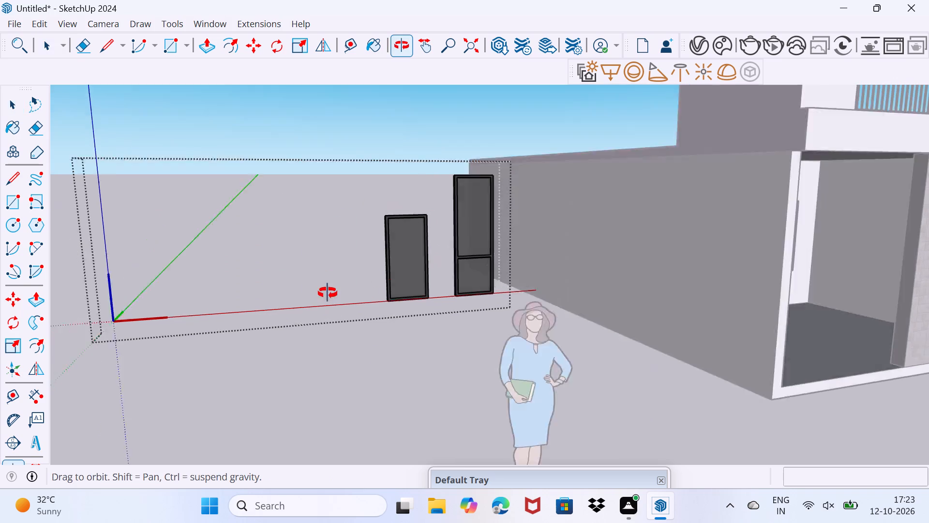
middle_drag(328, 293, 324, 293)
drag(454, 158, 517, 296)
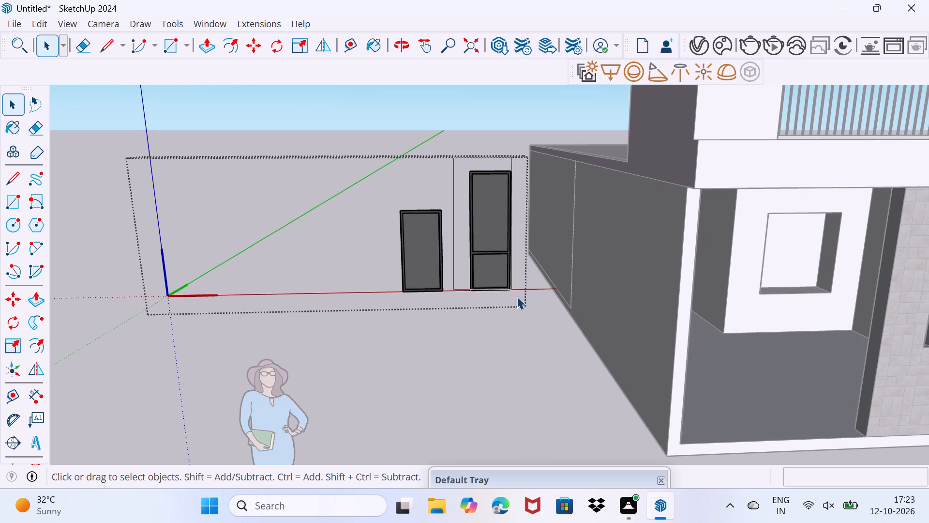
drag(517, 296, 524, 310)
key(Delete)
drag(421, 344, 428, 335)
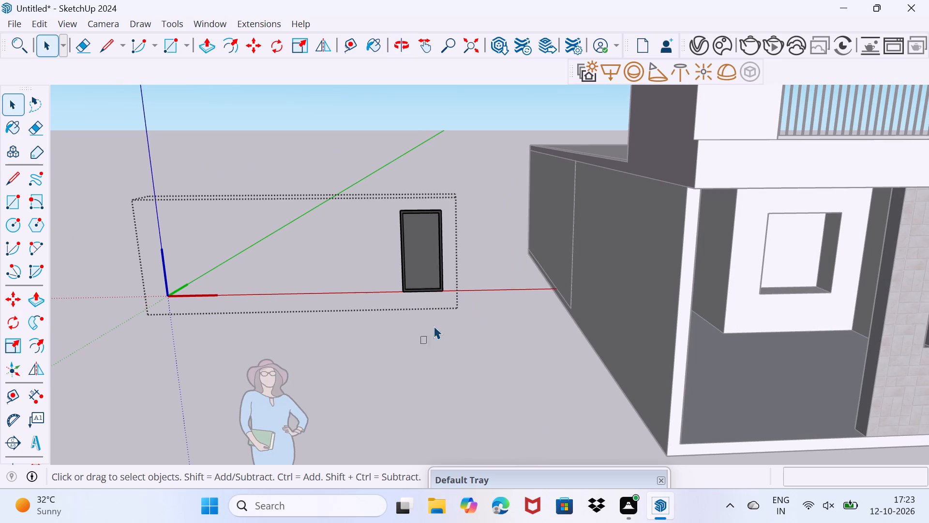
double_click(432, 340)
Move the single-pane window by its lower corner onto the bottom corner of the tall opening in the pink facade wall.
click(436, 260)
scroll(449, 301, up, 4)
middle_drag(441, 295, 374, 294)
scroll(441, 295, up, 1)
scroll(399, 290, up, 2)
scroll(399, 289, down, 2)
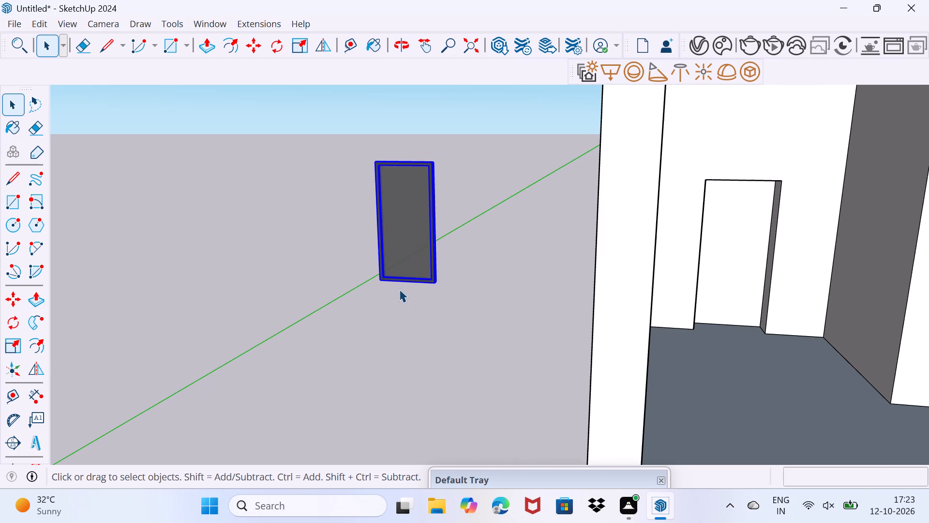
key(m)
click(435, 282)
scroll(439, 301, down, 6)
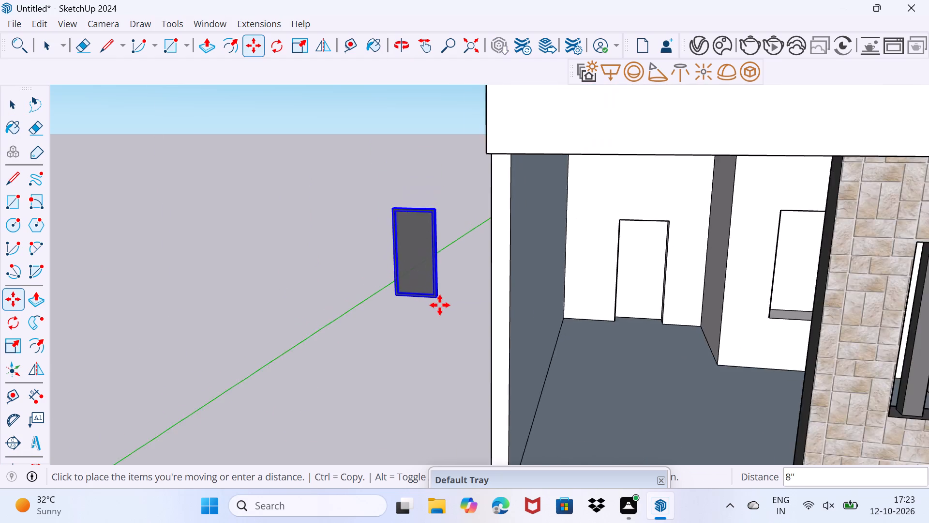
scroll(440, 305, down, 2)
scroll(643, 358, down, 1)
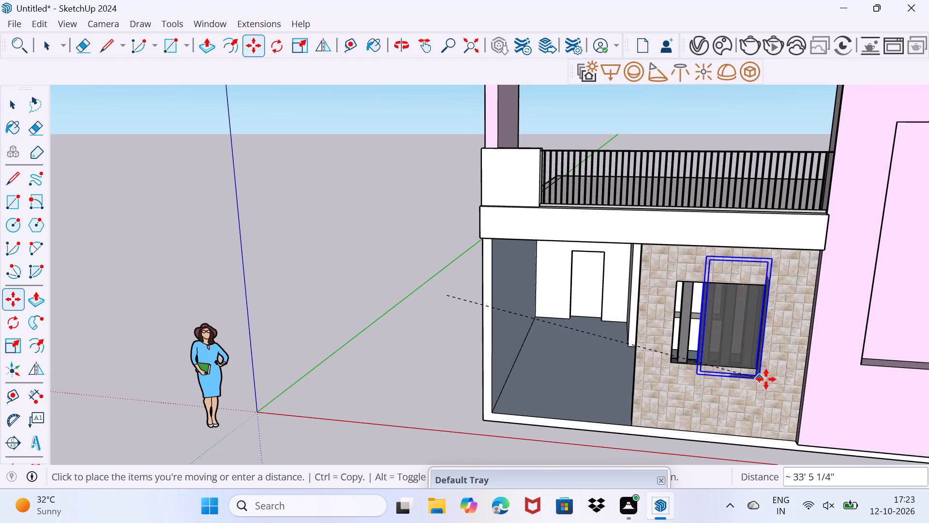
middle_drag(774, 379, 754, 383)
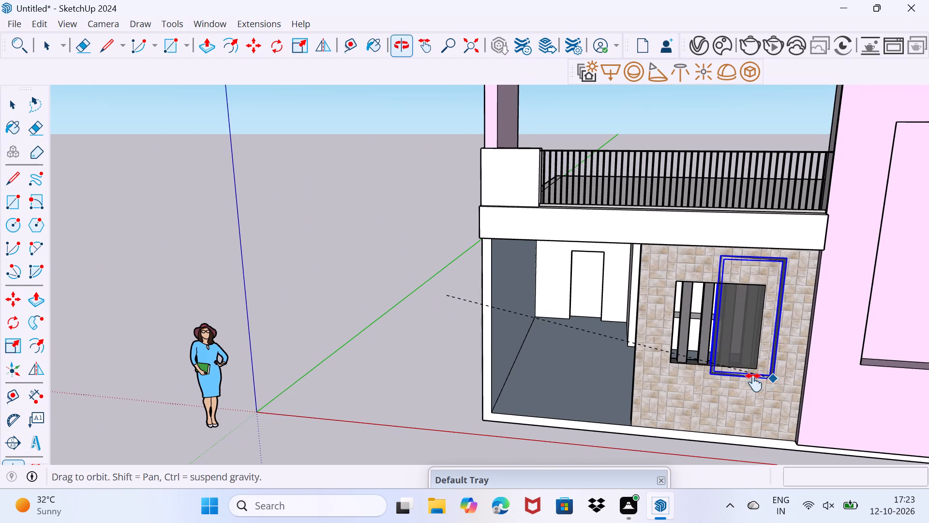
middle_drag(754, 383, 349, 374)
scroll(479, 368, up, 6)
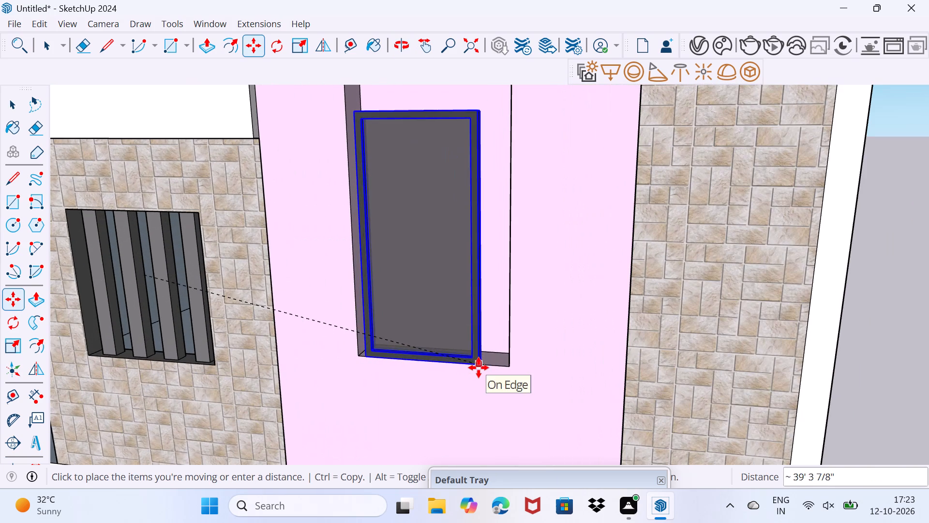
click(503, 363)
Scale the window's width by about 1.33 so it reaches the opposite side edge of the tall opening.
middle_drag(378, 347, 433, 362)
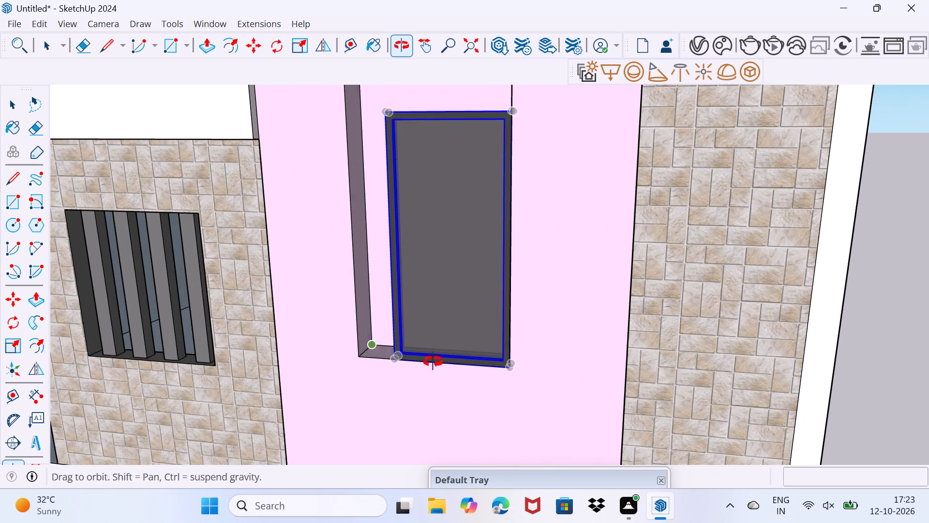
middle_drag(433, 362, 561, 353)
key(s)
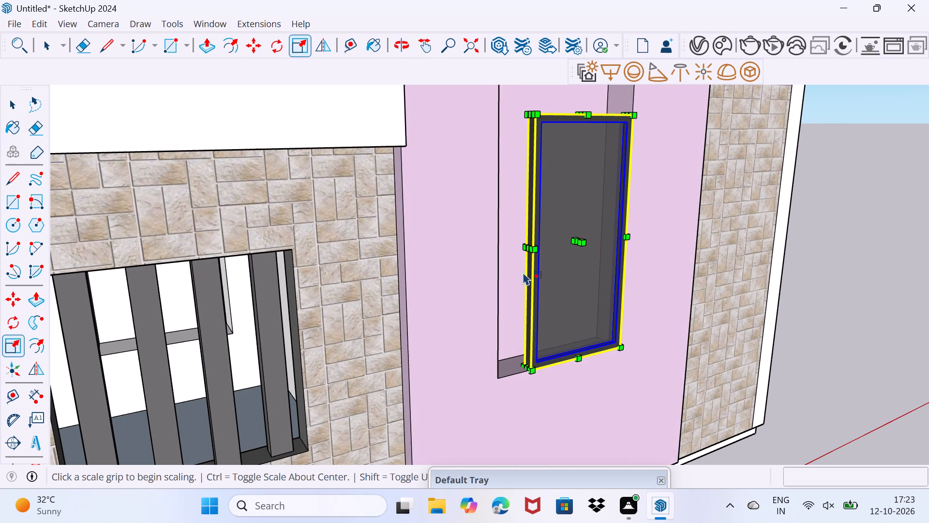
scroll(520, 256, up, 8)
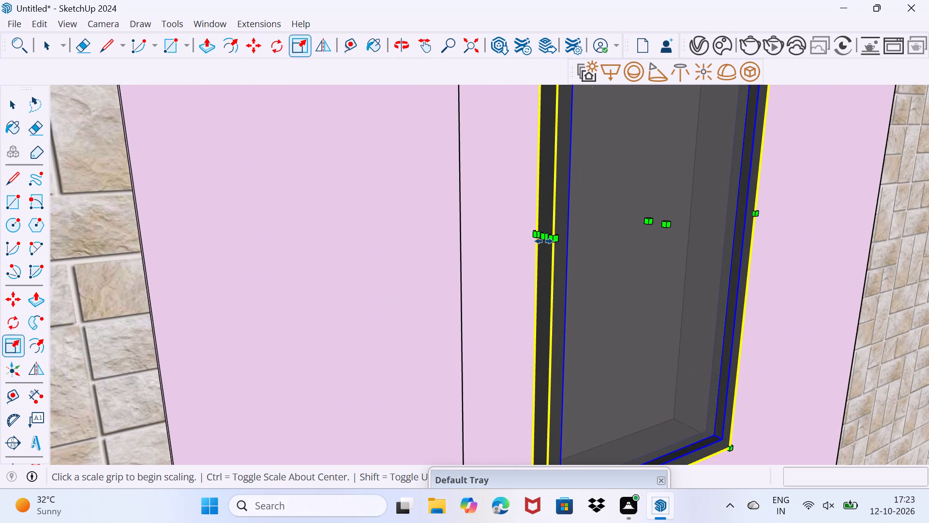
click(544, 239)
click(461, 258)
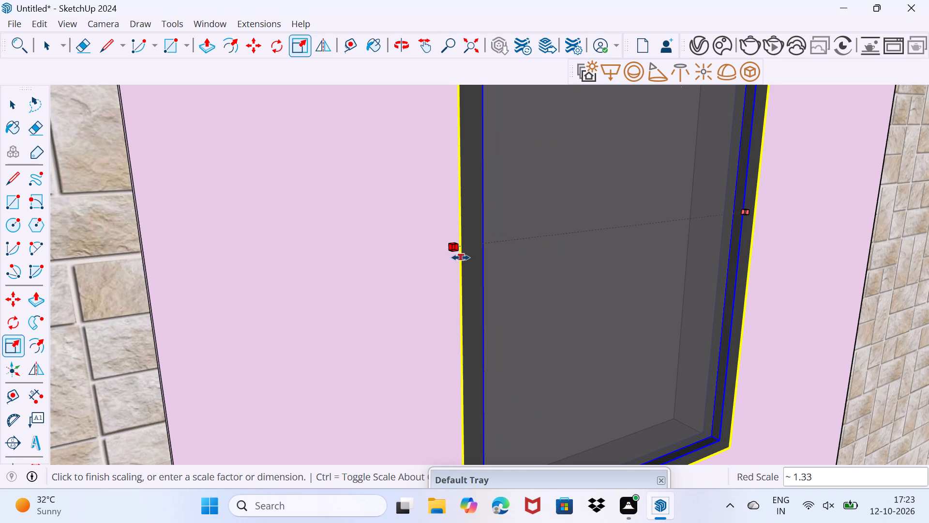
Scale the window's height up to the top edge of the tall opening in the pink wall and deselect it.
scroll(464, 256, down, 8)
shift+middle_drag(490, 252, 461, 429)
scroll(491, 283, up, 6)
middle_drag(507, 261, 512, 345)
click(537, 246)
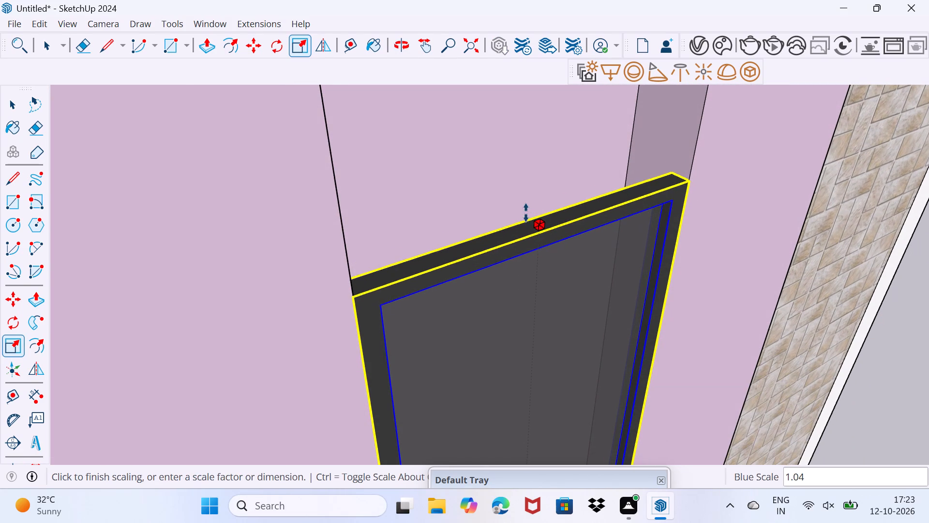
scroll(523, 207, down, 20)
scroll(523, 207, down, 1)
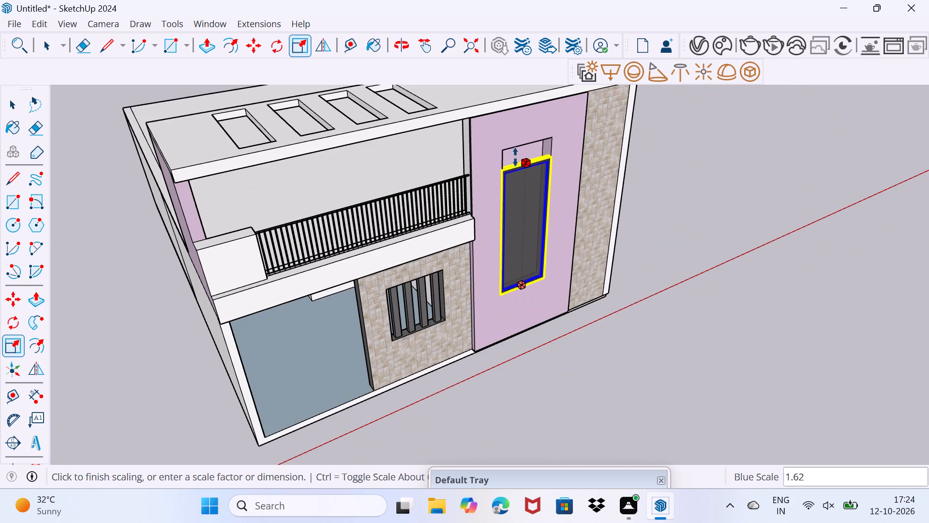
click(515, 145)
key(space)
drag(489, 163, 491, 154)
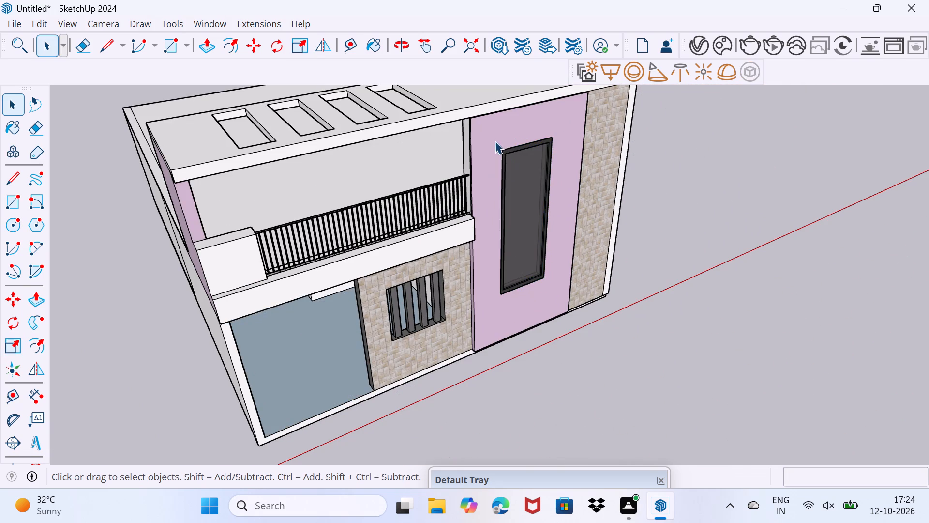
Open 3D Warehouse again and search it for "window".
scroll(484, 166, down, 3)
middle_drag(507, 222, 331, 134)
scroll(392, 325, up, 3)
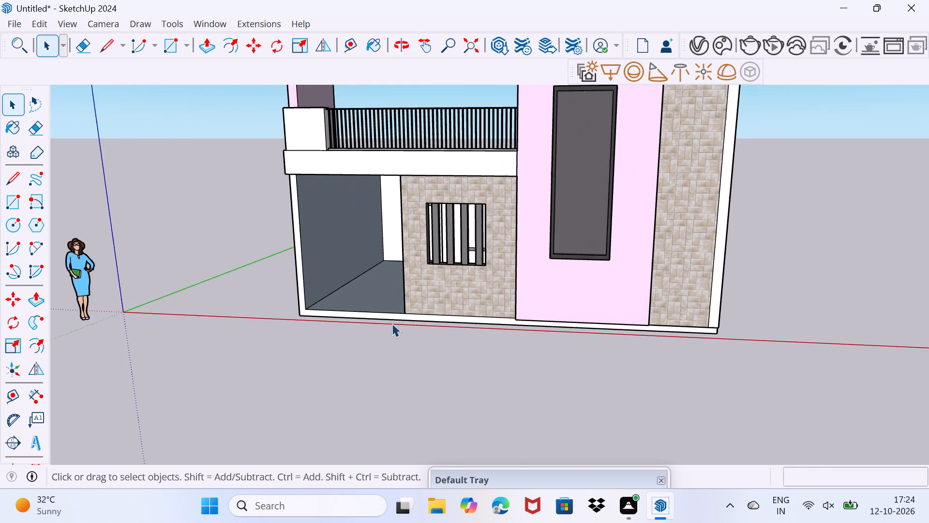
middle_drag(374, 325, 506, 306)
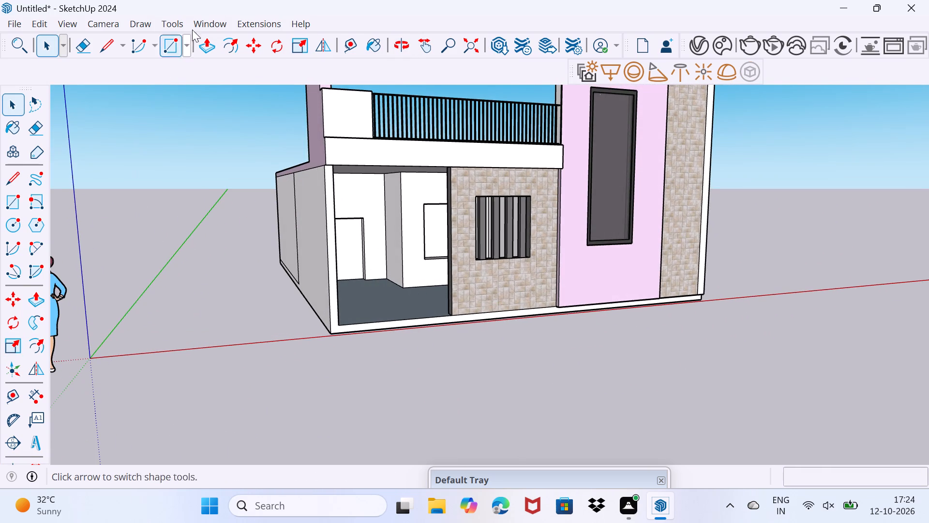
click(200, 23)
click(229, 138)
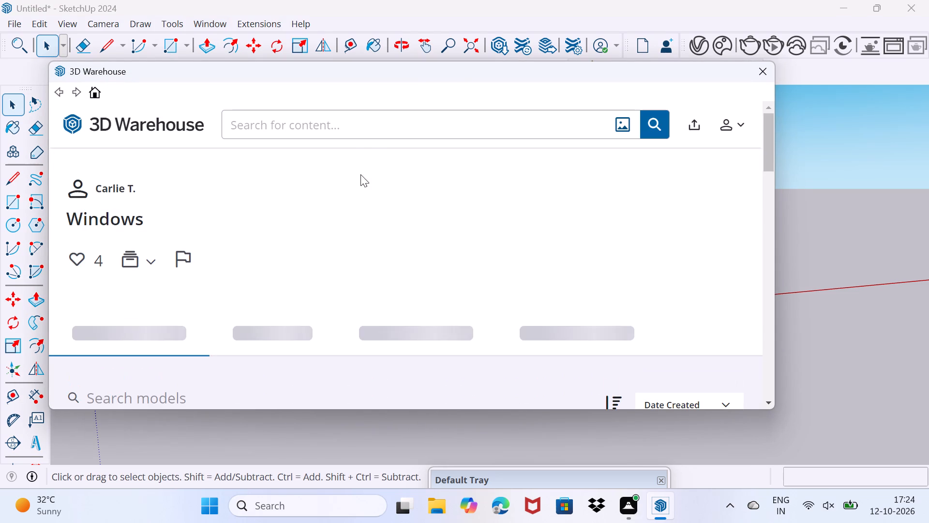
click(353, 128)
key(w)
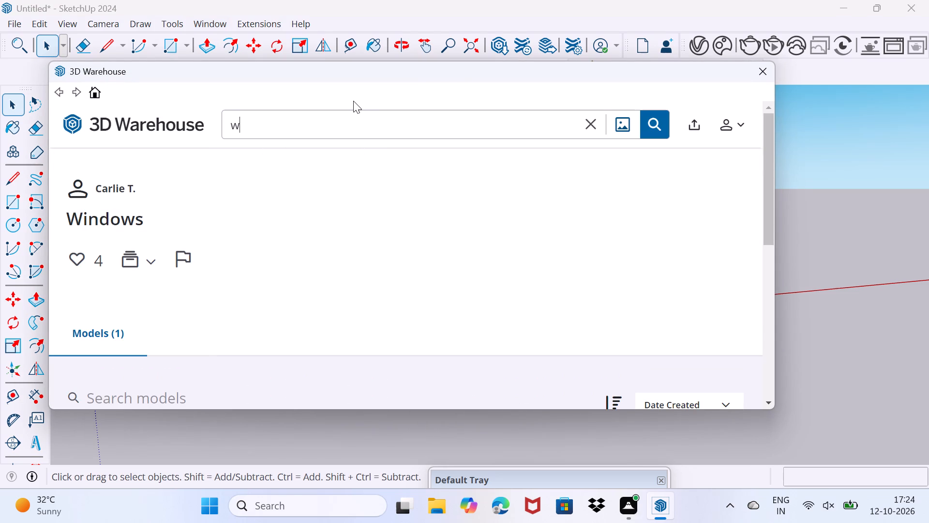
key(i)
text(ndow)
key(Return)
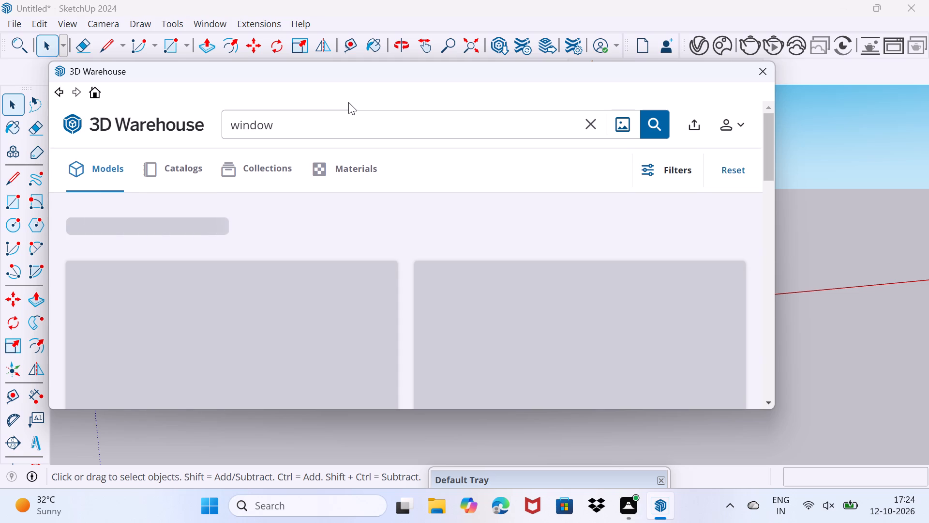
Browse the collections found for "window" in 3D Warehouse for a suitable dark-framed double window.
scroll(301, 242, down, 4)
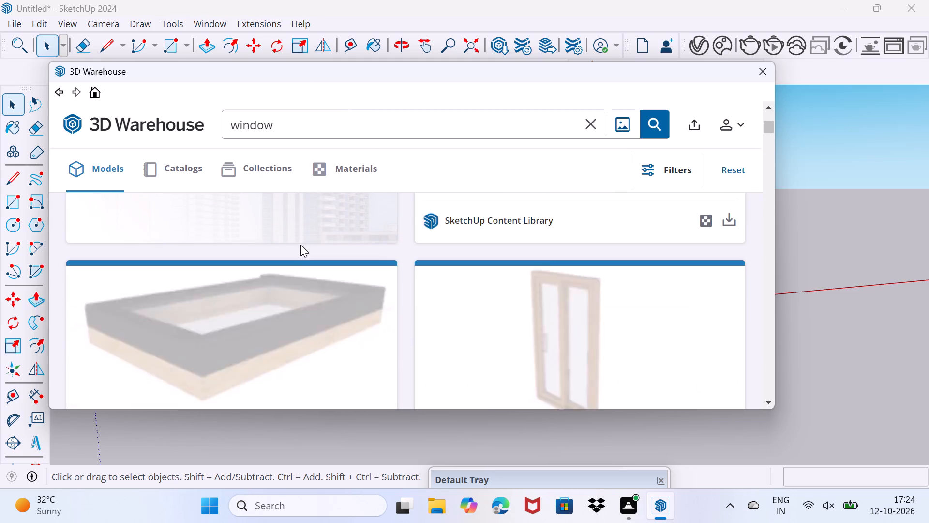
scroll(300, 244, down, 3)
click(261, 166)
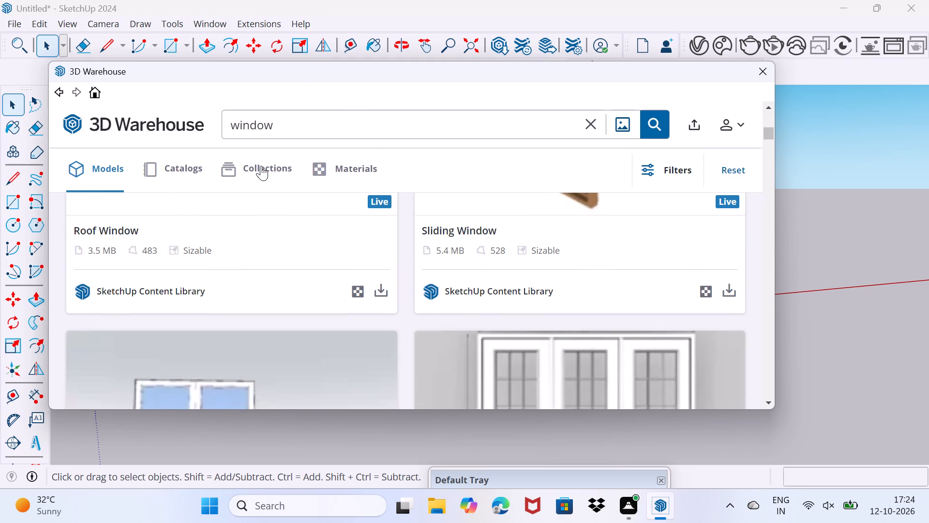
scroll(250, 190, down, 1)
scroll(296, 265, down, 4)
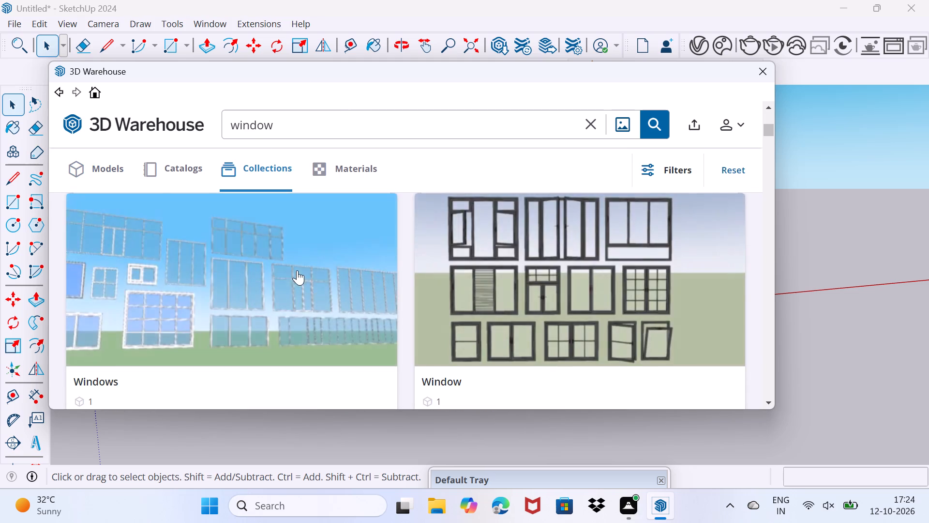
scroll(297, 270, down, 7)
scroll(297, 271, up, 2)
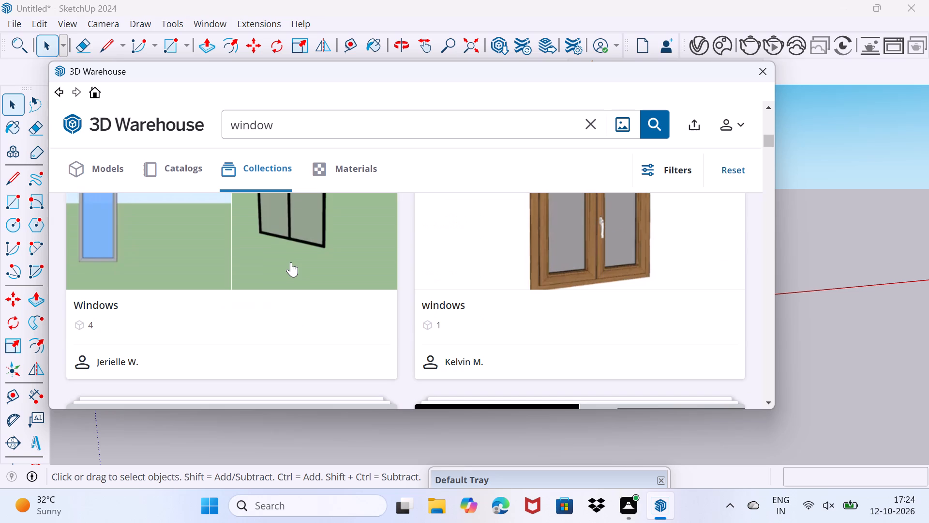
scroll(288, 254, down, 7)
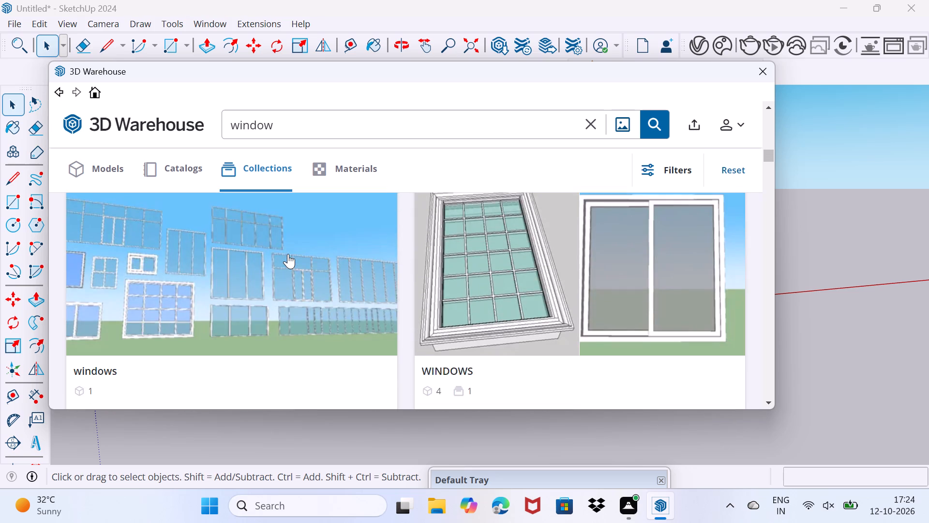
scroll(288, 254, down, 13)
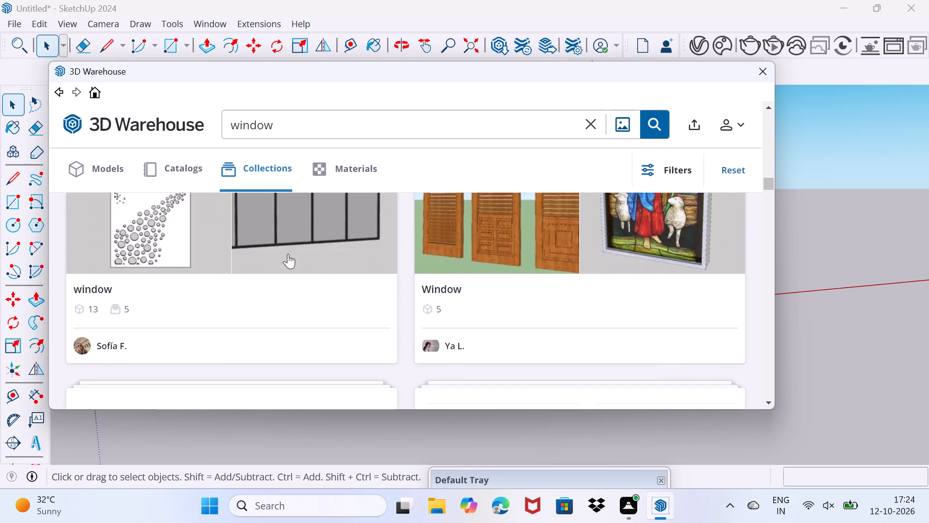
scroll(288, 254, up, 5)
scroll(288, 254, down, 13)
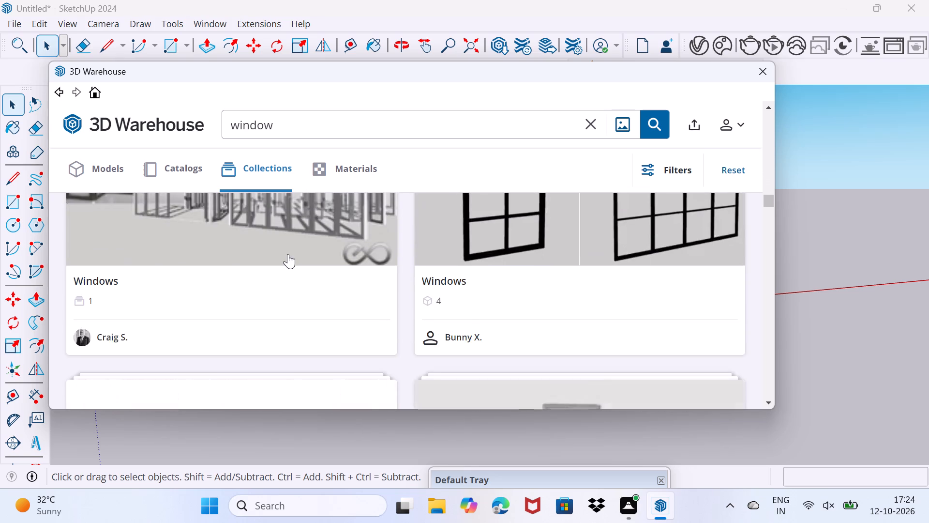
scroll(288, 254, up, 4)
scroll(288, 254, down, 13)
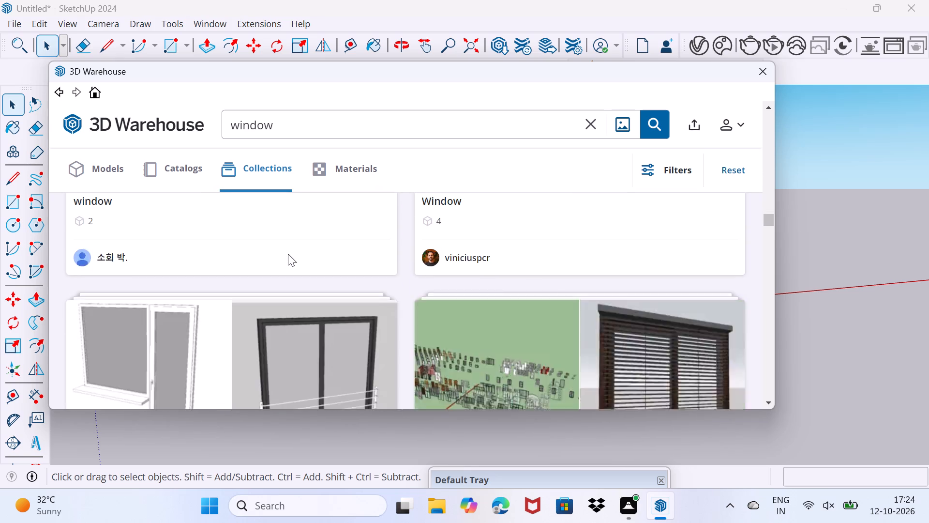
scroll(288, 254, down, 8)
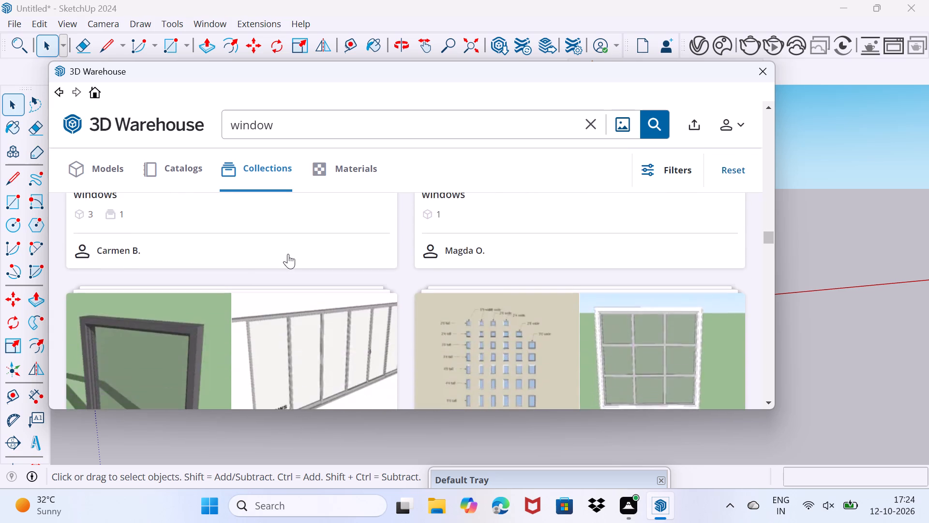
scroll(288, 254, down, 8)
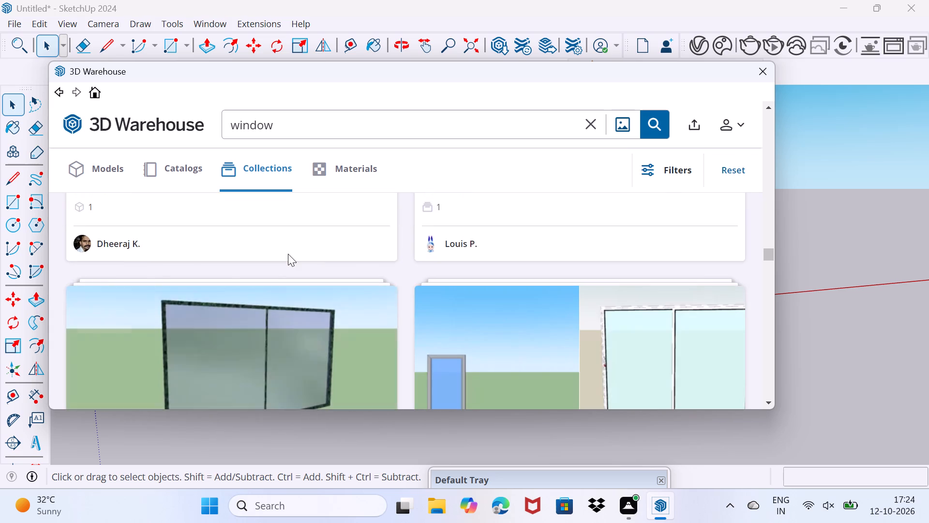
scroll(288, 254, down, 8)
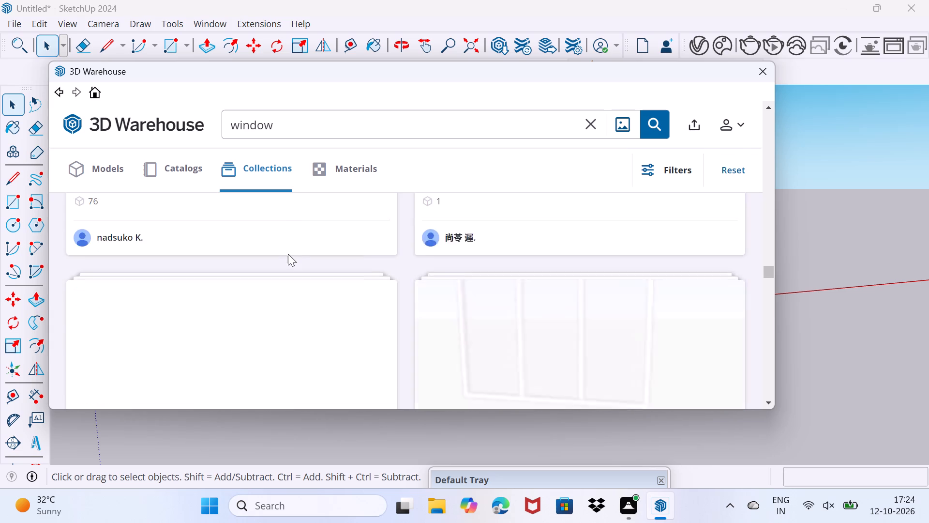
scroll(288, 254, down, 11)
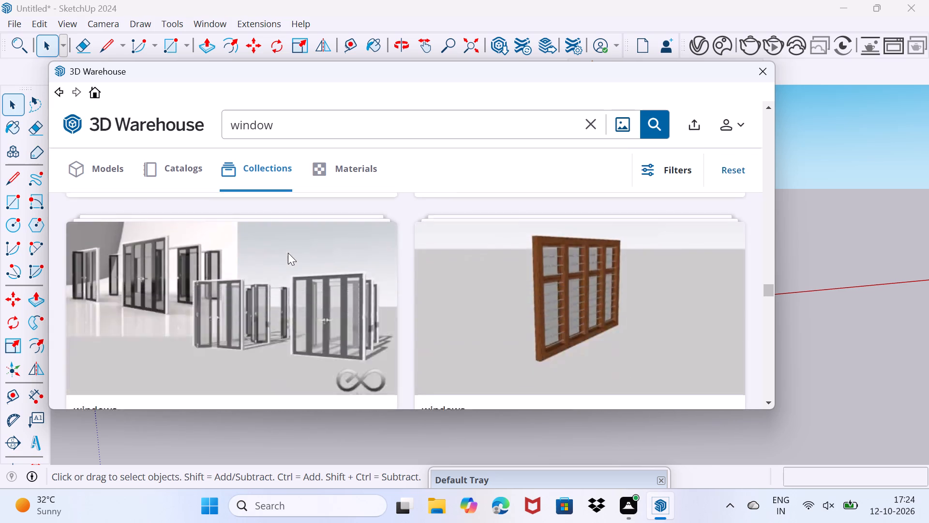
scroll(288, 253, down, 19)
scroll(288, 253, down, 7)
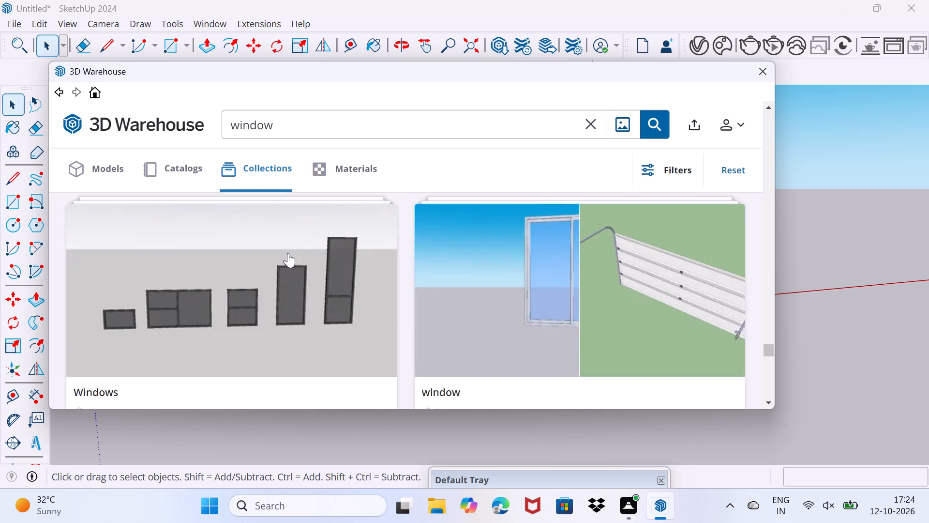
scroll(288, 253, up, 17)
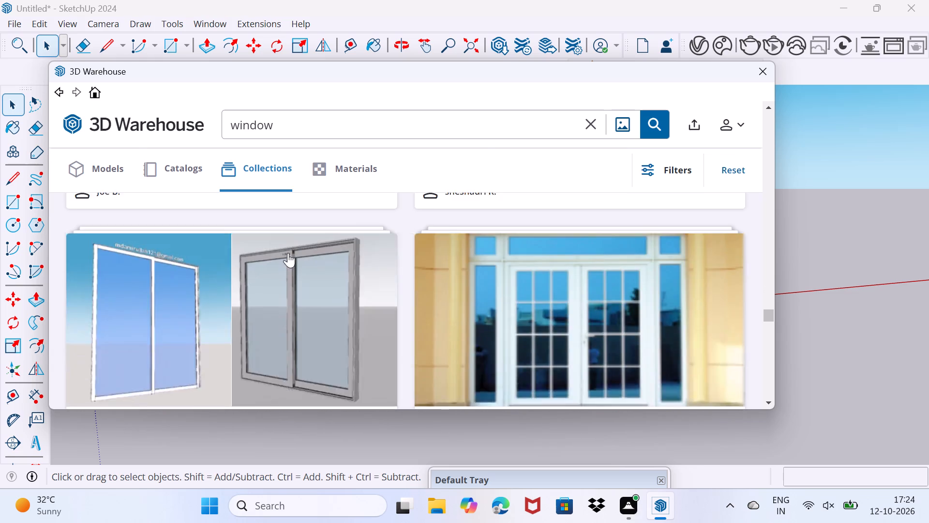
scroll(288, 253, up, 12)
scroll(288, 250, up, 9)
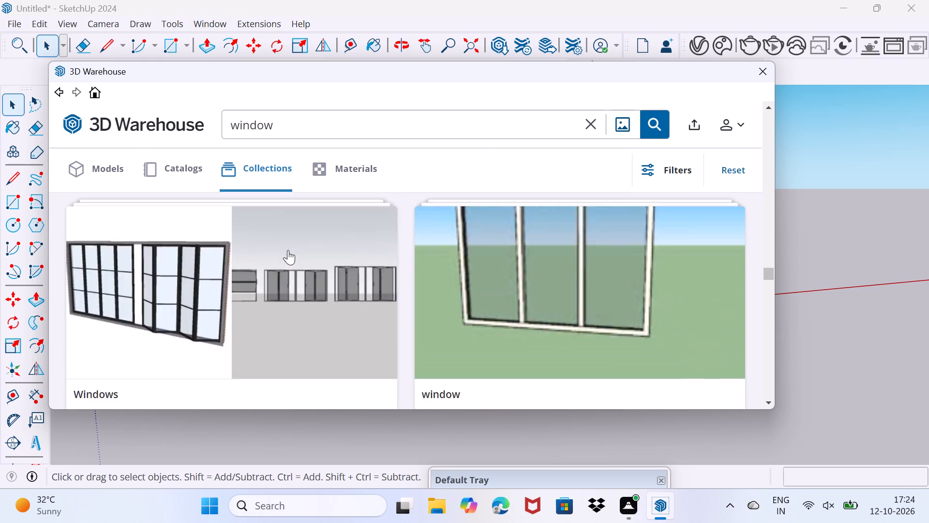
scroll(288, 250, up, 11)
scroll(288, 250, up, 11)
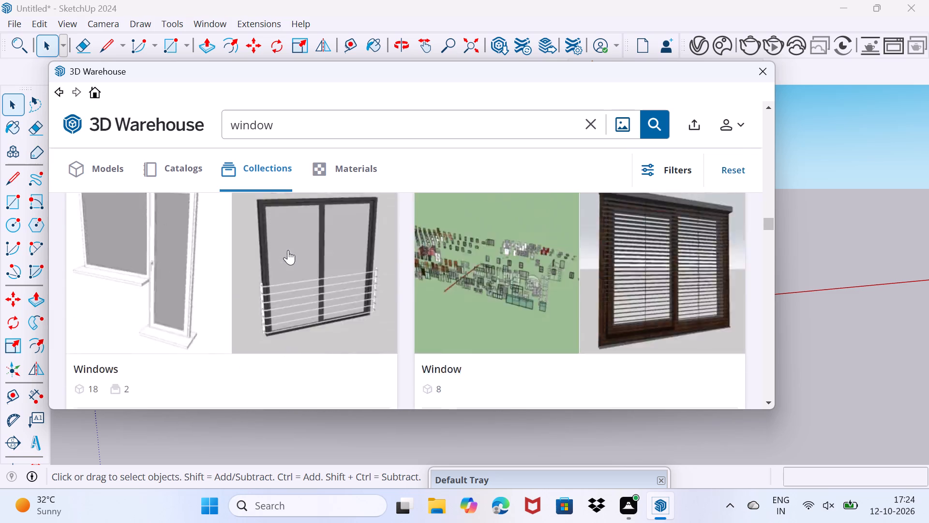
scroll(288, 250, up, 19)
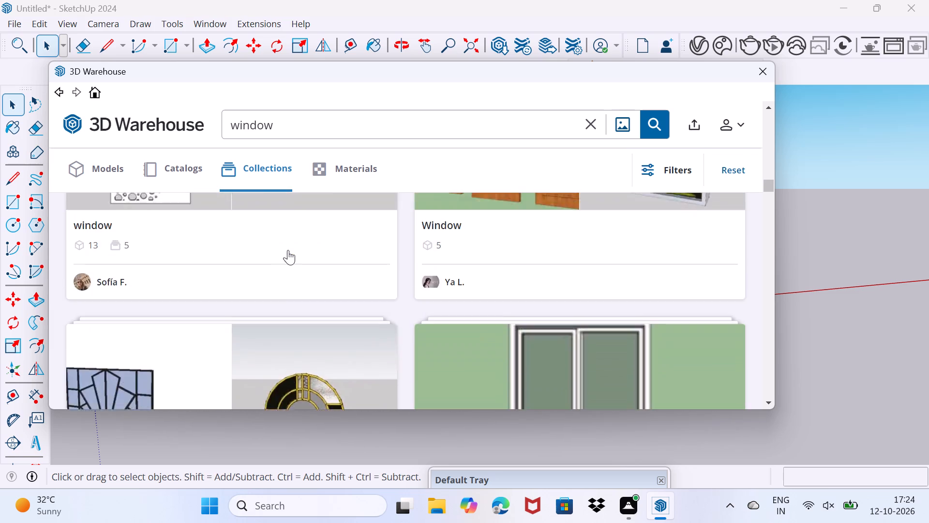
scroll(288, 250, up, 18)
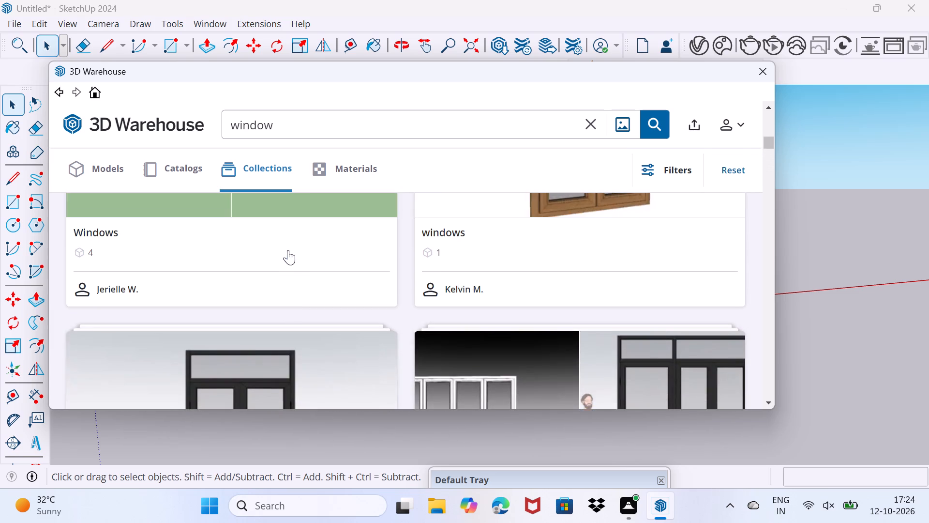
scroll(288, 250, up, 19)
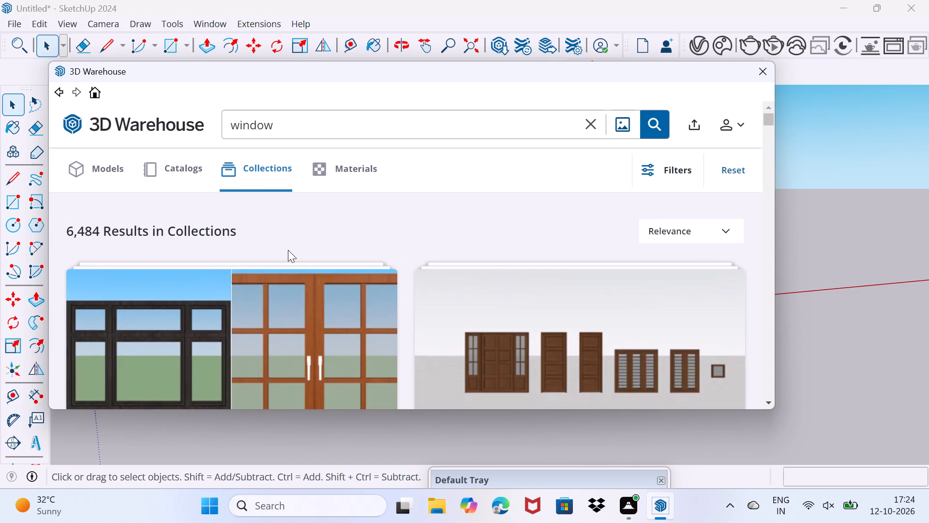
scroll(288, 250, down, 15)
scroll(288, 250, up, 4)
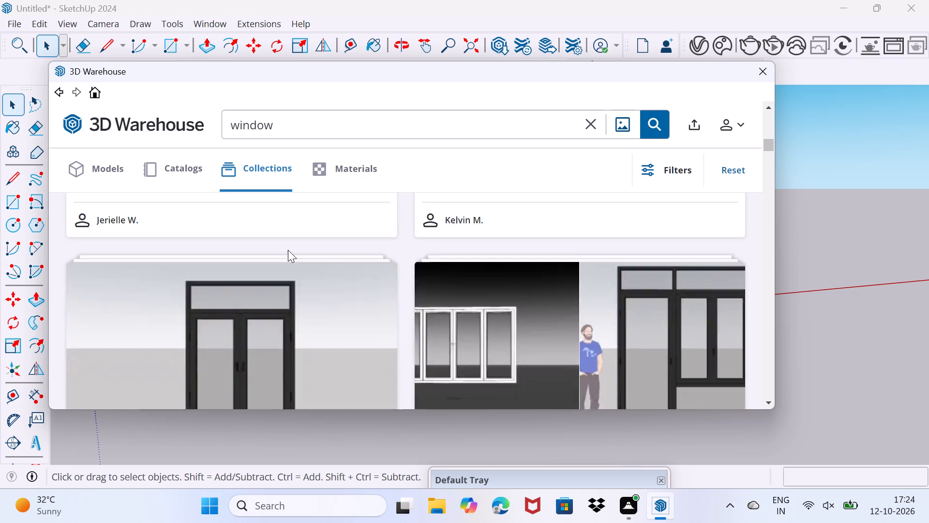
scroll(288, 250, up, 3)
Open the four-model Windows collection showing a black double window and load "Window double black" directly into the model.
click(288, 274)
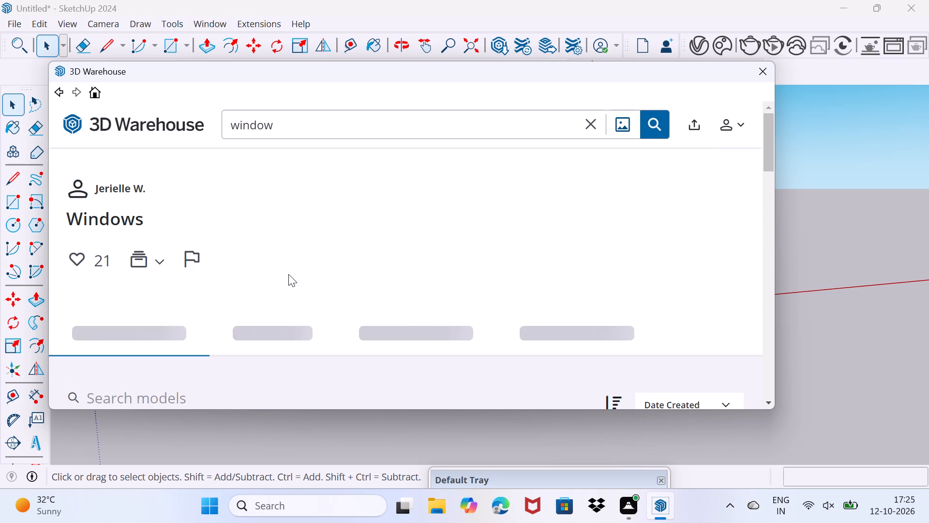
scroll(288, 274, down, 6)
scroll(489, 267, down, 3)
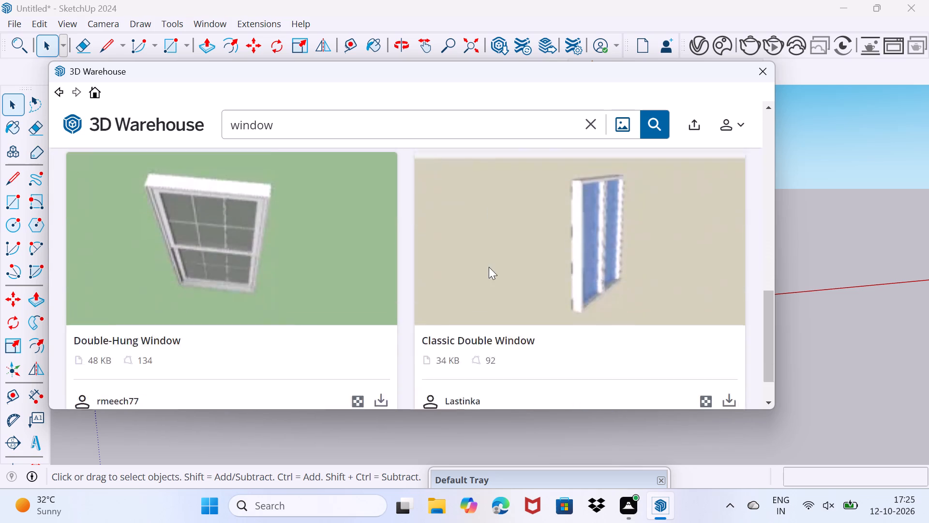
scroll(646, 241, up, 3)
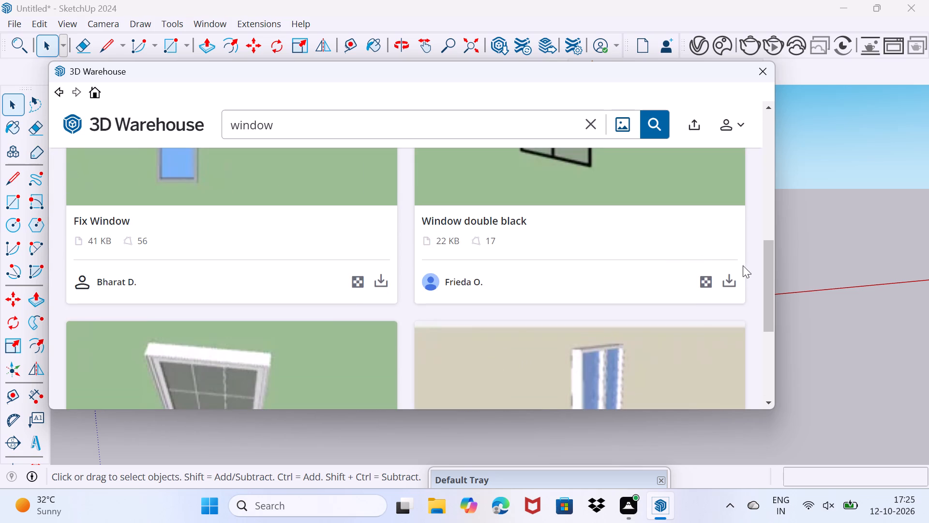
click(728, 276)
click(359, 261)
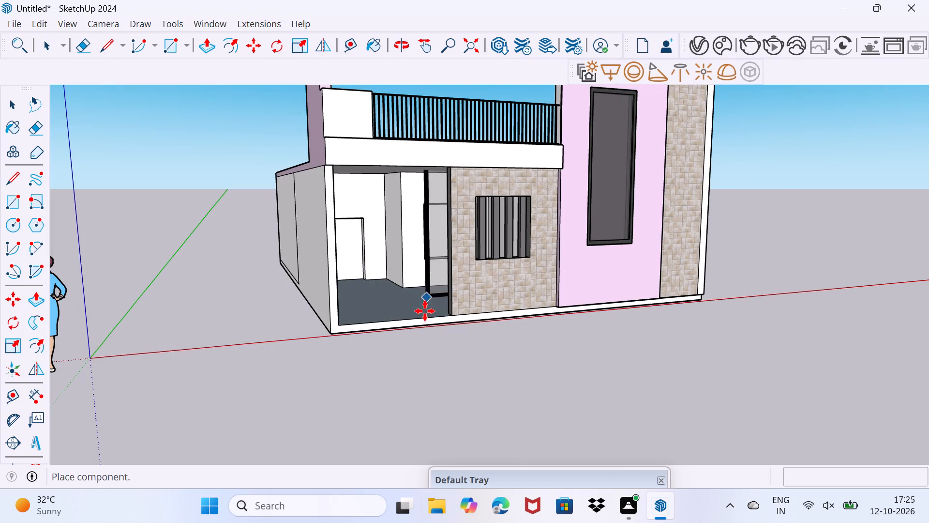
Place the black double window on the ground in front of the open porch.
scroll(371, 313, up, 6)
scroll(371, 309, down, 8)
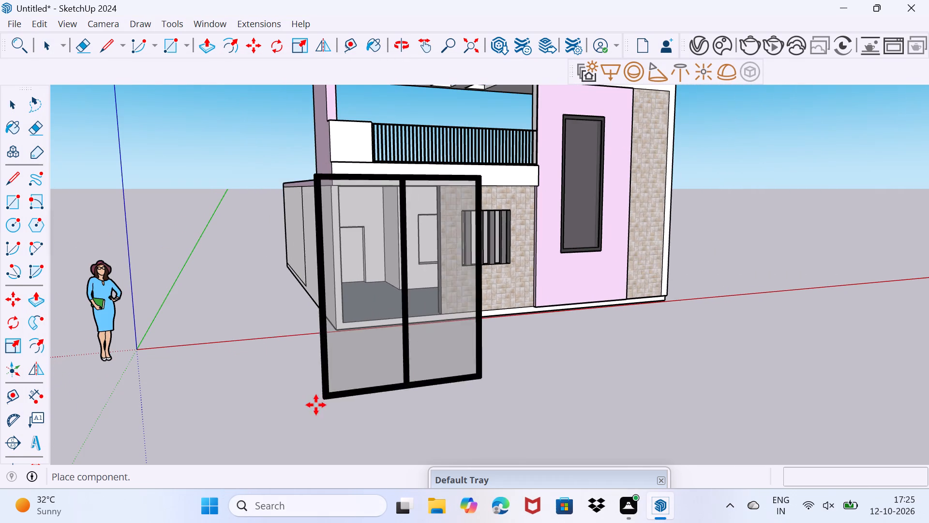
click(267, 399)
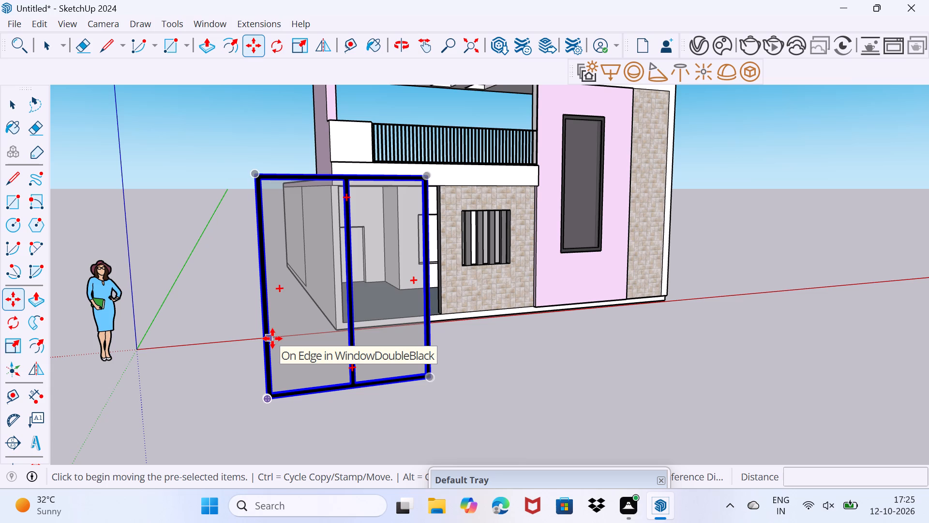
Scale the black double window down uniformly from its upper corner to under a third of its imported size.
text(zs)
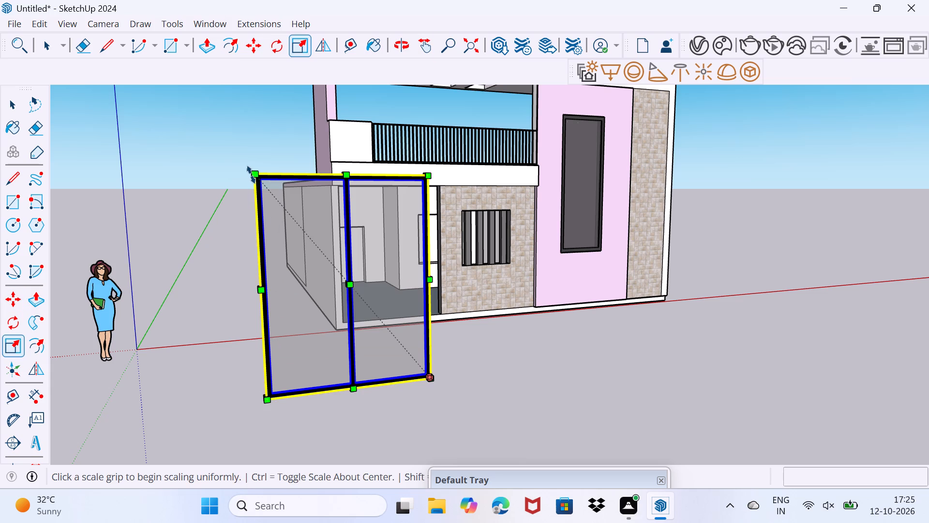
drag(252, 175, 363, 354)
Move the black double window by its lower corner onto the bottom front corner of the window opening in the porch's back wall.
scroll(403, 395, up, 3)
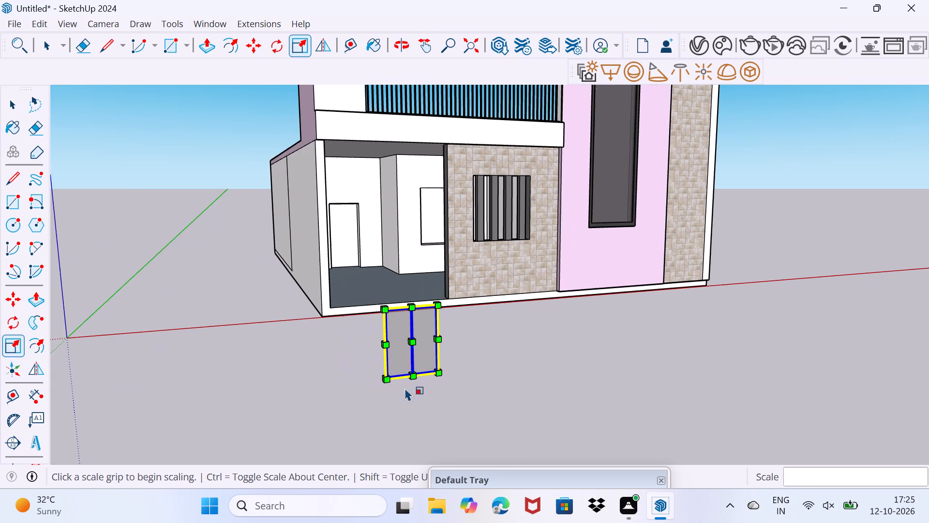
middle_drag(405, 387, 368, 384)
scroll(358, 378, up, 8)
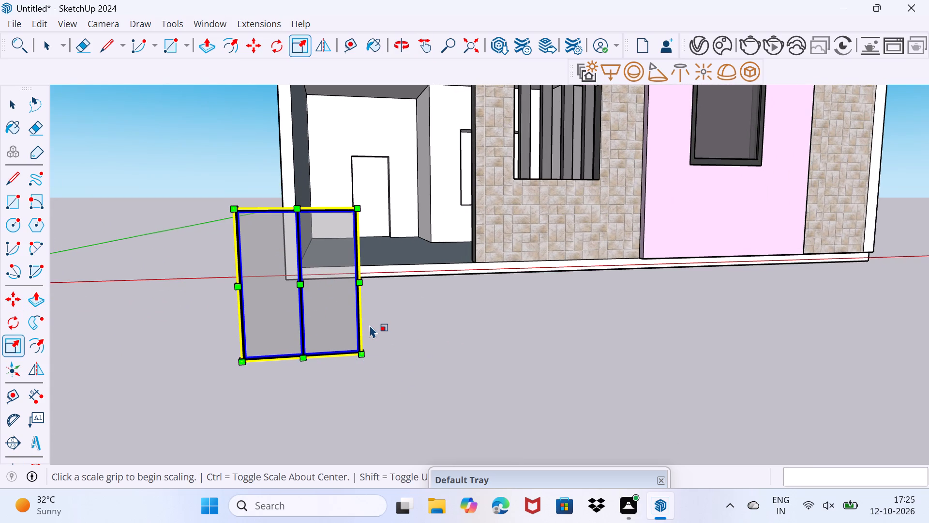
key(m)
click(365, 347)
scroll(383, 281, up, 3)
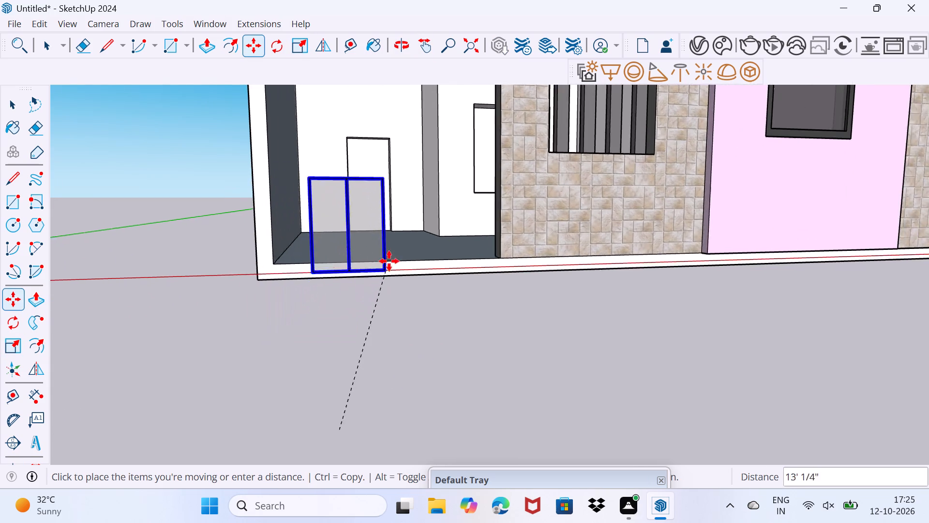
scroll(389, 261, up, 2)
middle_drag(383, 253, 450, 337)
scroll(398, 215, down, 4)
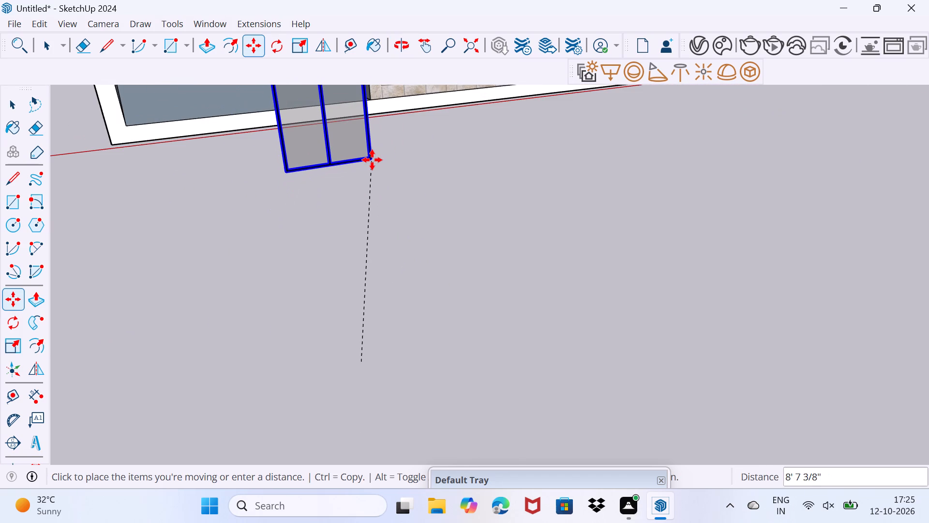
middle_drag(372, 160, 379, 388)
scroll(338, 164, up, 3)
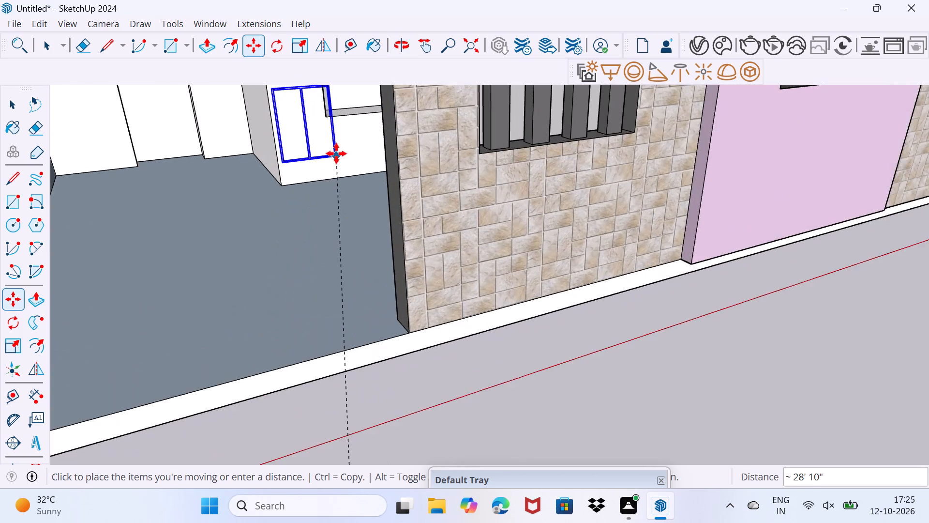
scroll(336, 154, up, 2)
shift+middle_drag(336, 150, 353, 322)
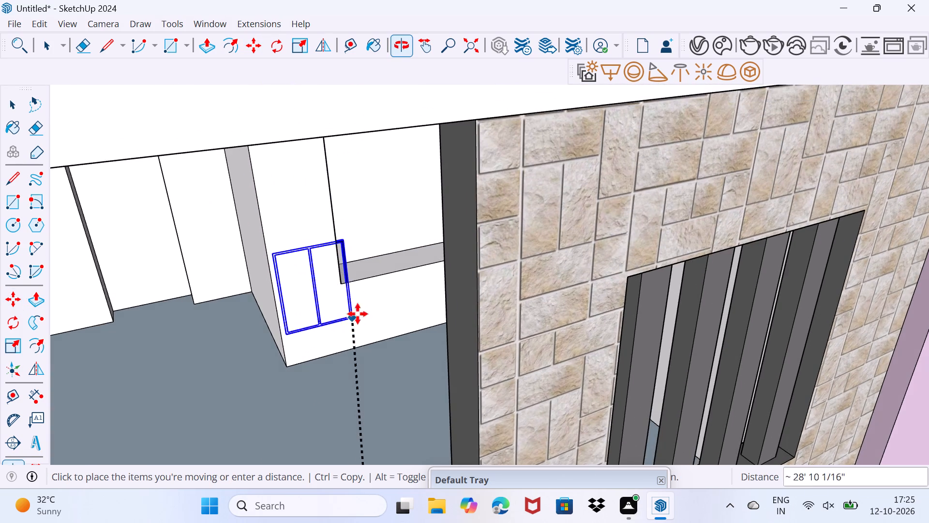
scroll(396, 237, up, 4)
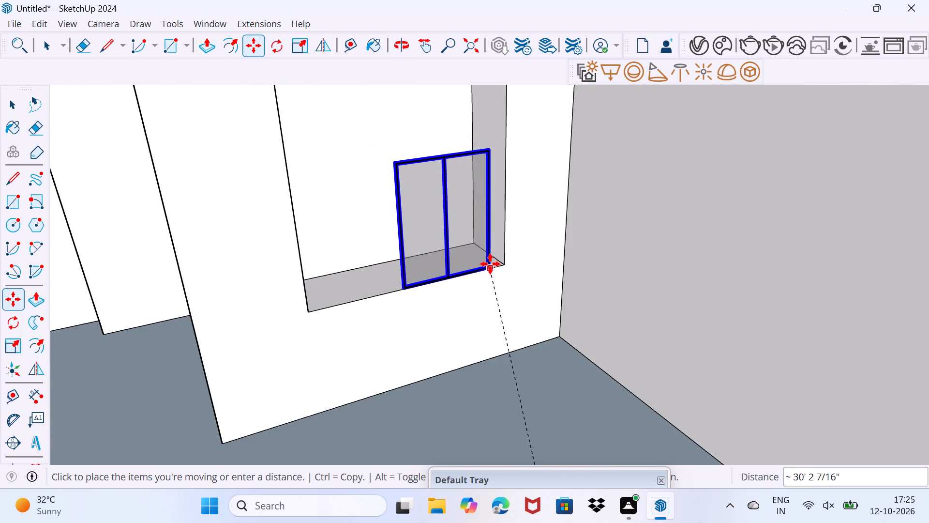
click(499, 261)
scroll(448, 259, up, 3)
middle_drag(425, 261, 429, 261)
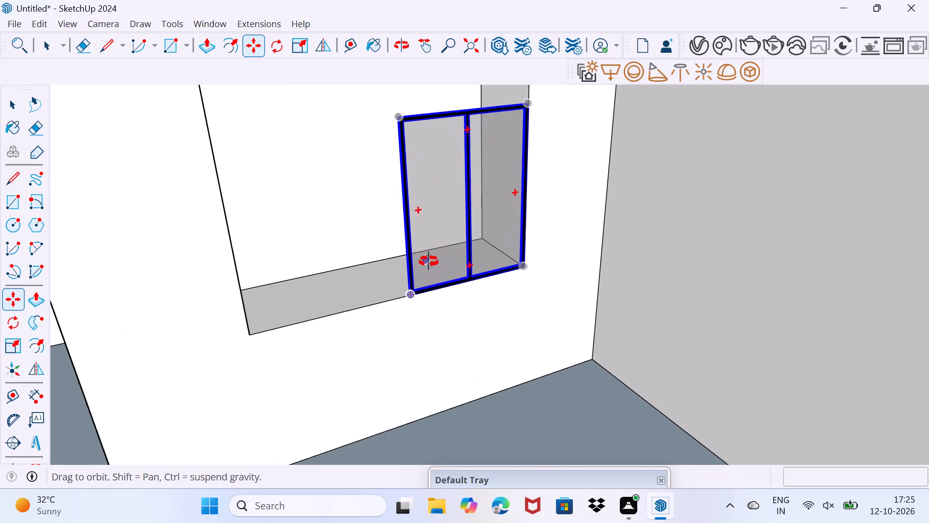
Scale the black double window along the red axis by about 2.14 to reach the far side edge of the porch back-wall opening.
middle_drag(429, 261, 528, 204)
key(s)
scroll(412, 201, up, 2)
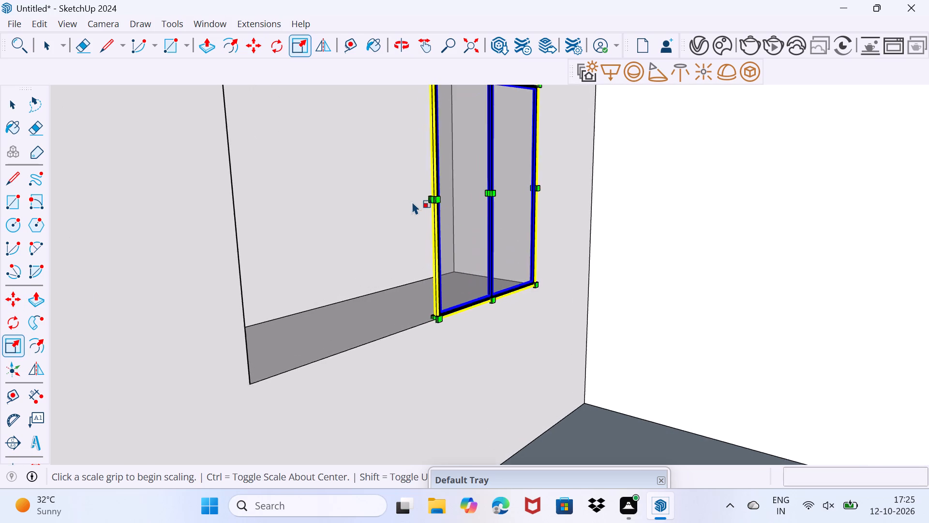
scroll(412, 201, up, 7)
scroll(458, 203, up, 7)
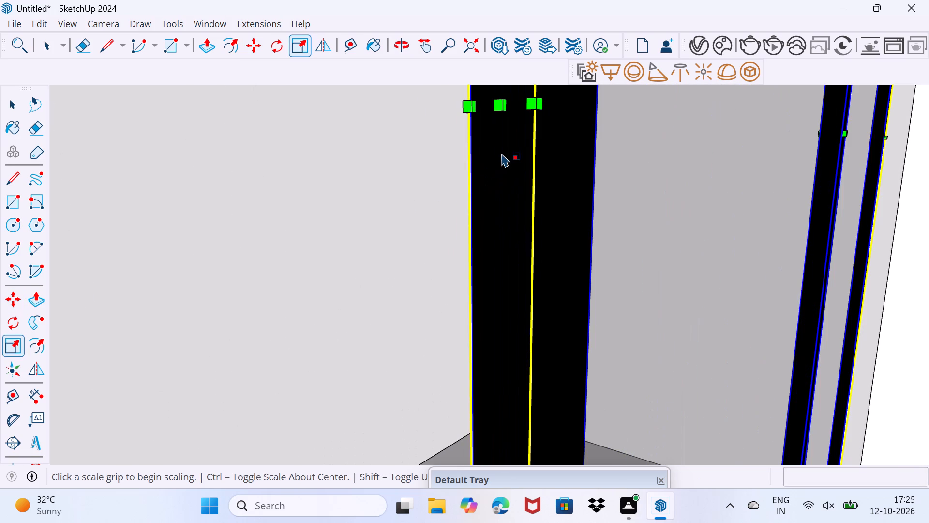
click(503, 108)
scroll(423, 144, down, 8)
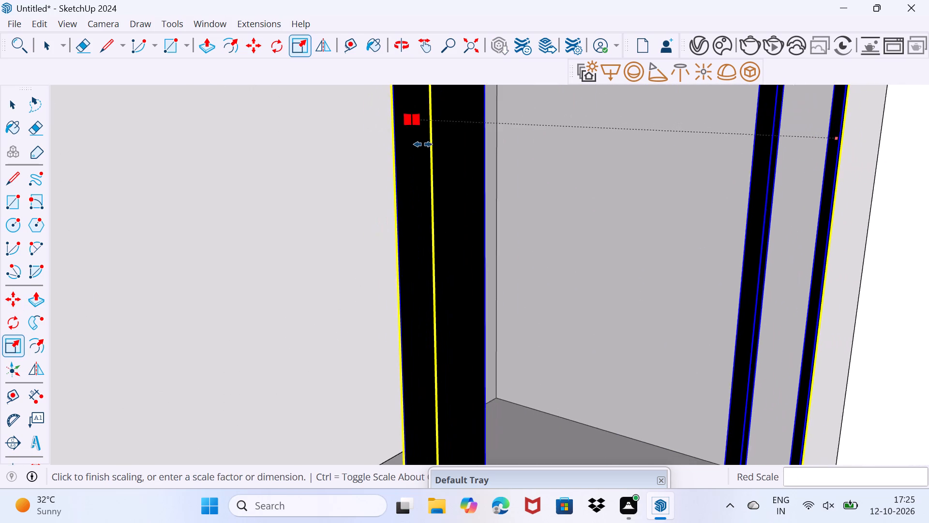
scroll(423, 144, down, 20)
scroll(423, 144, down, 3)
scroll(232, 212, down, 1)
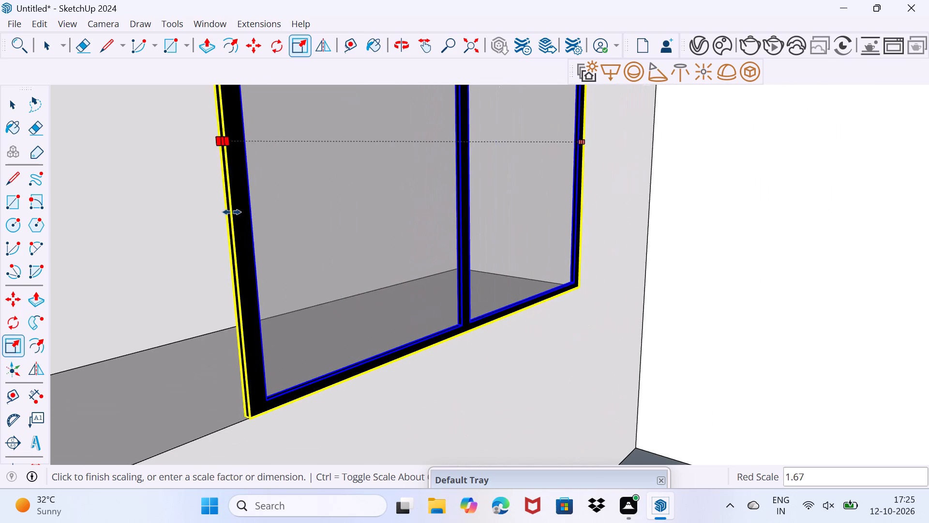
scroll(232, 212, down, 9)
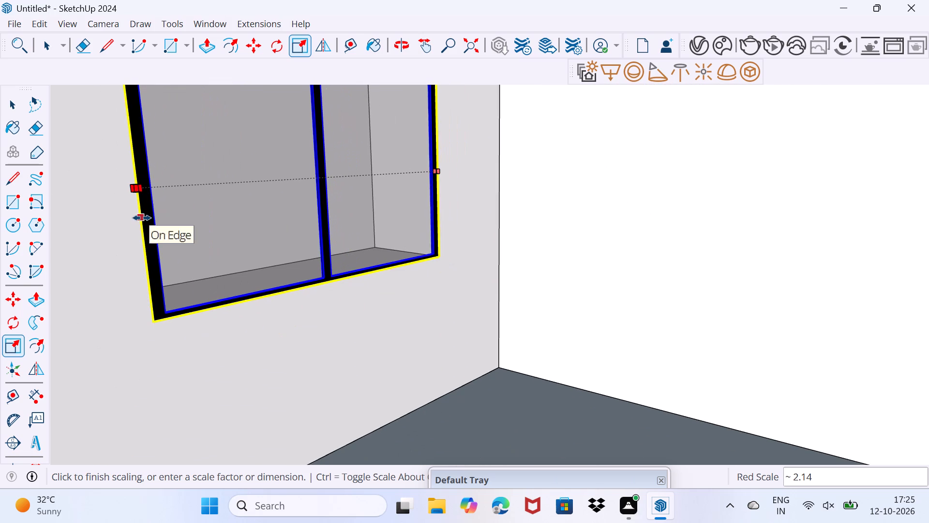
click(142, 218)
Scale the black double window along the blue axis by about 1.80 to the opening's top edge and deselect it.
scroll(168, 201, down, 3)
middle_drag(169, 201, 297, 271)
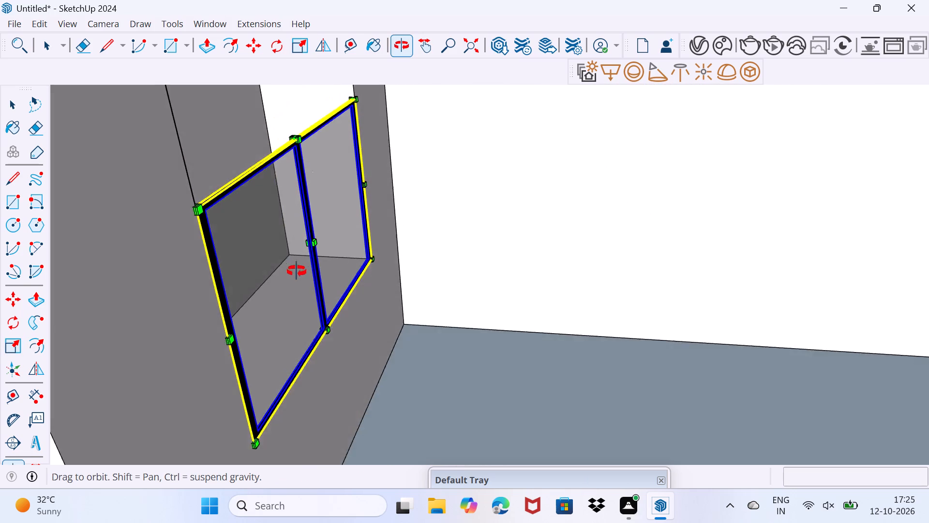
middle_drag(297, 271, 321, 315)
scroll(300, 216, up, 11)
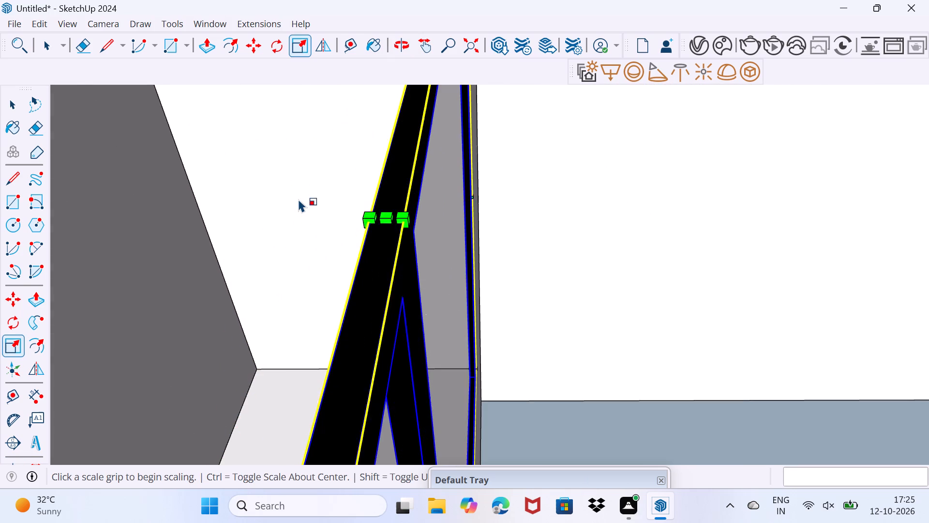
scroll(363, 217, up, 2)
scroll(391, 219, down, 2)
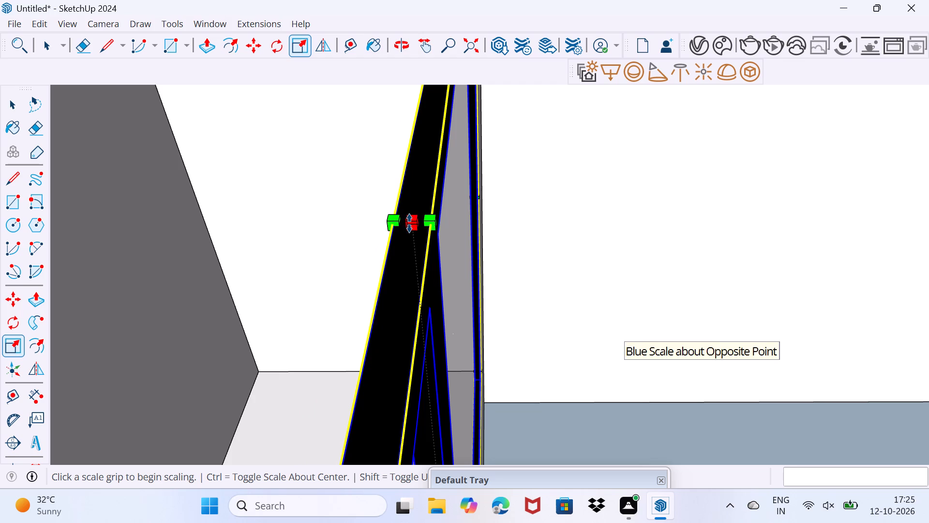
click(409, 223)
scroll(386, 165, down, 15)
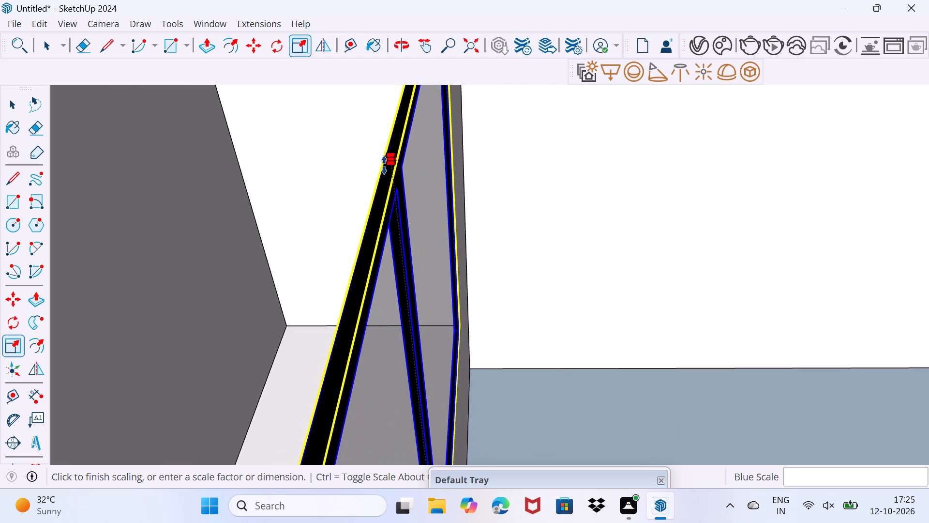
scroll(384, 165, down, 15)
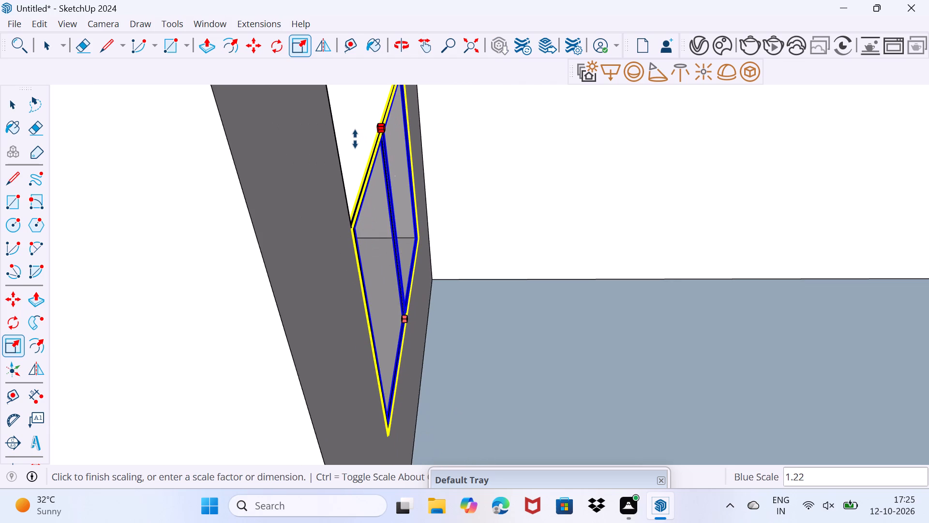
middle_drag(355, 139, 362, 248)
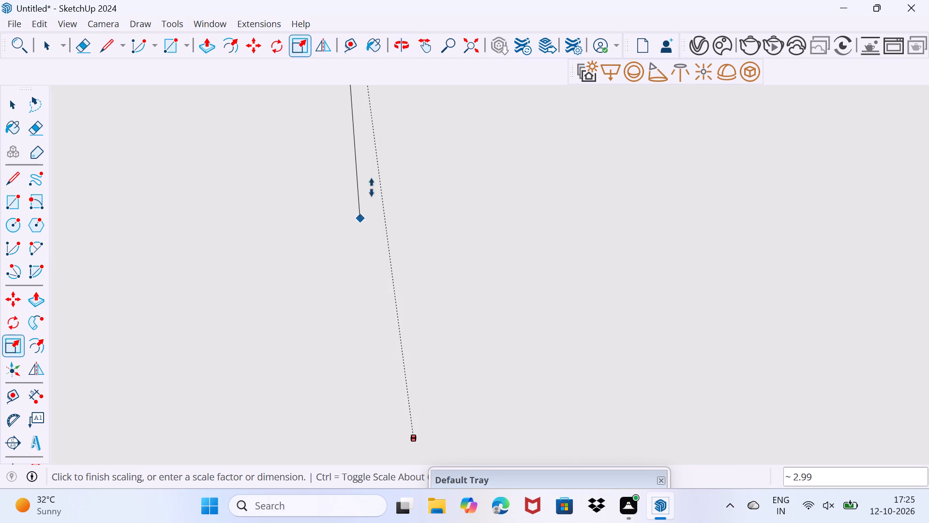
click(465, 46)
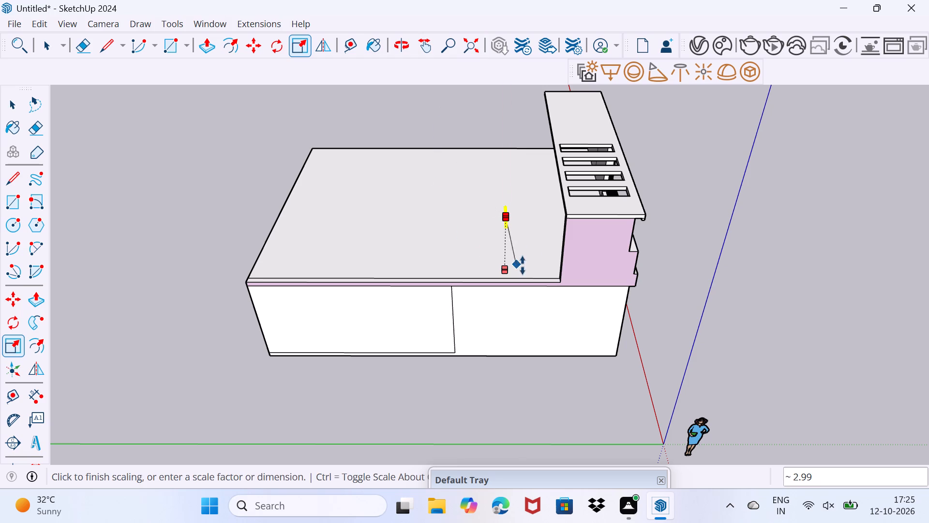
middle_drag(553, 261, 308, 158)
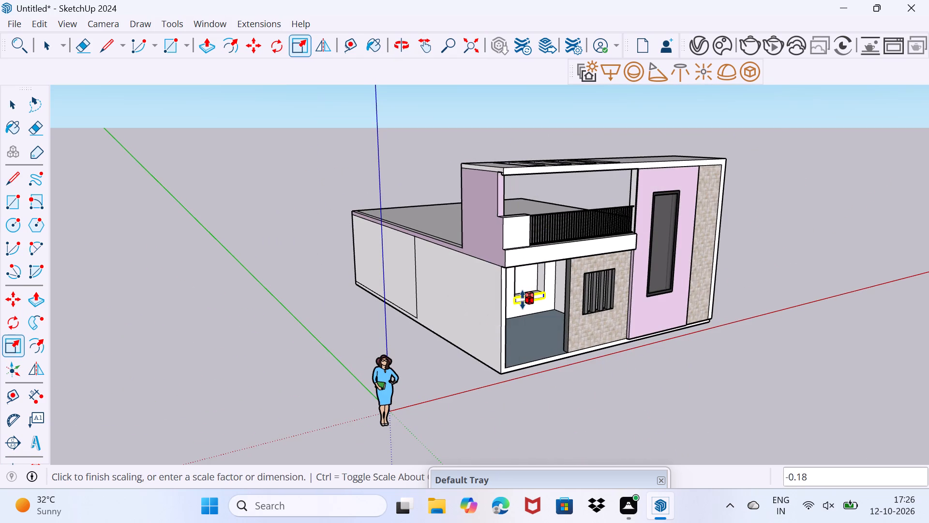
scroll(523, 300, up, 7)
middle_drag(523, 288, 496, 240)
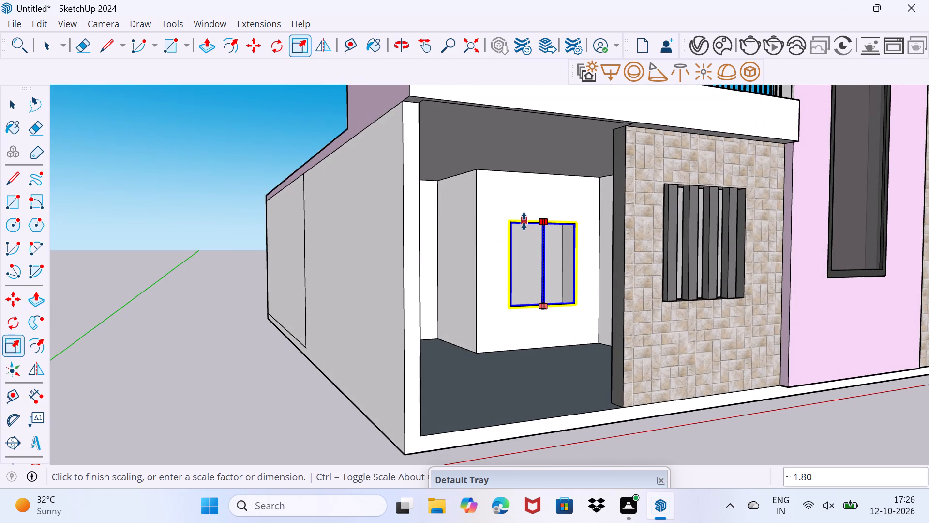
click(524, 221)
key(space)
drag(502, 219, 503, 212)
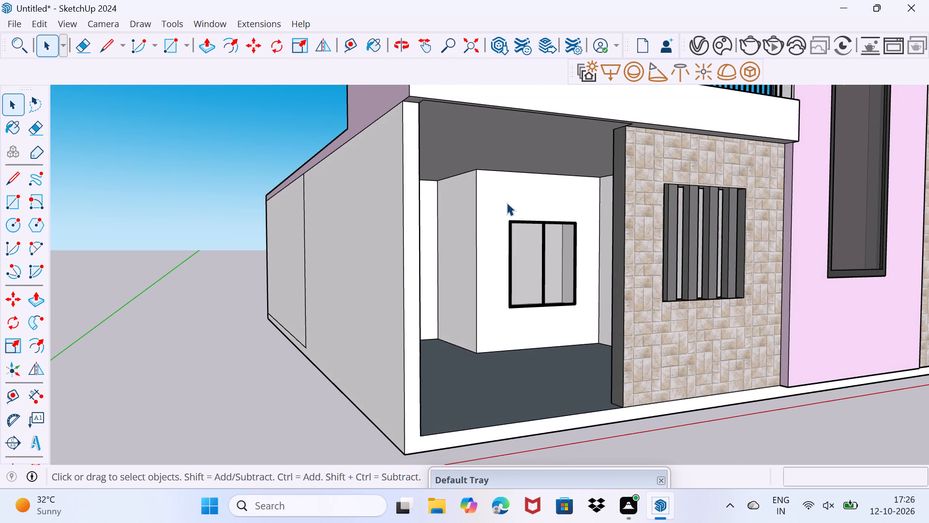
Search 3D Warehouse for "doors" to find a door for the doorway at the back of the porch.
middle_drag(504, 240, 469, 282)
scroll(434, 300, up, 1)
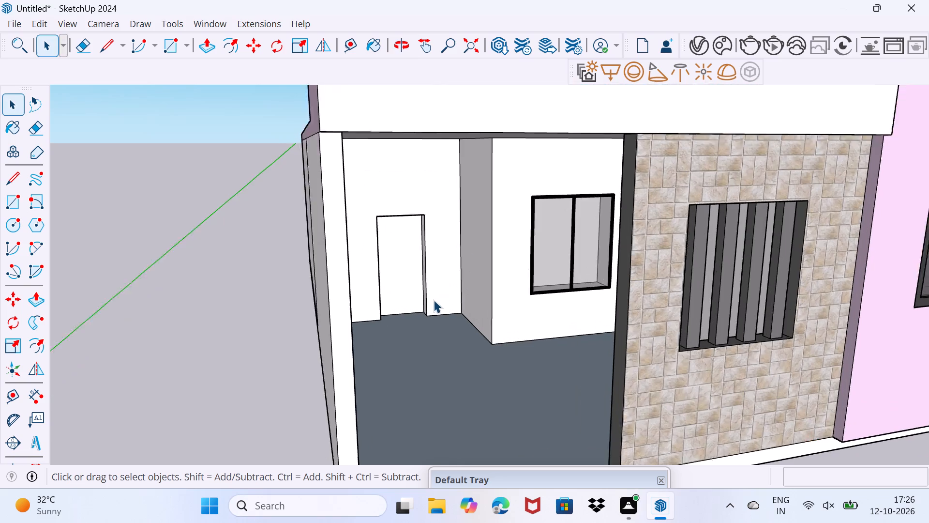
scroll(434, 300, up, 1)
middle_drag(433, 300, 390, 291)
scroll(390, 291, up, 1)
middle_drag(402, 307, 402, 308)
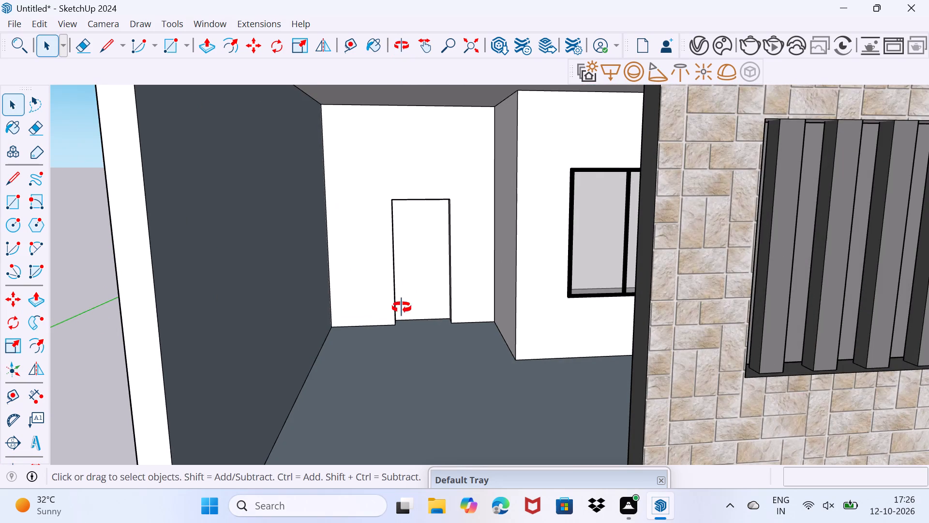
middle_drag(402, 308, 417, 303)
click(214, 24)
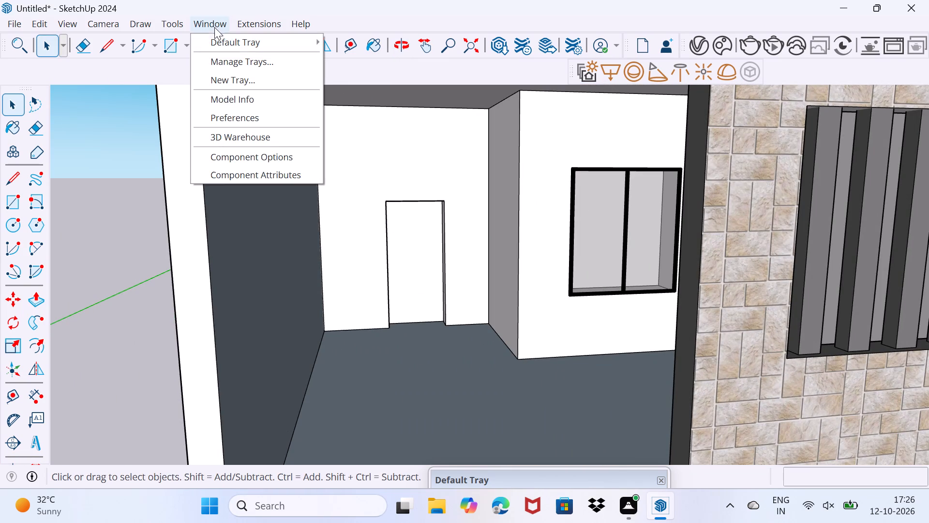
click(227, 134)
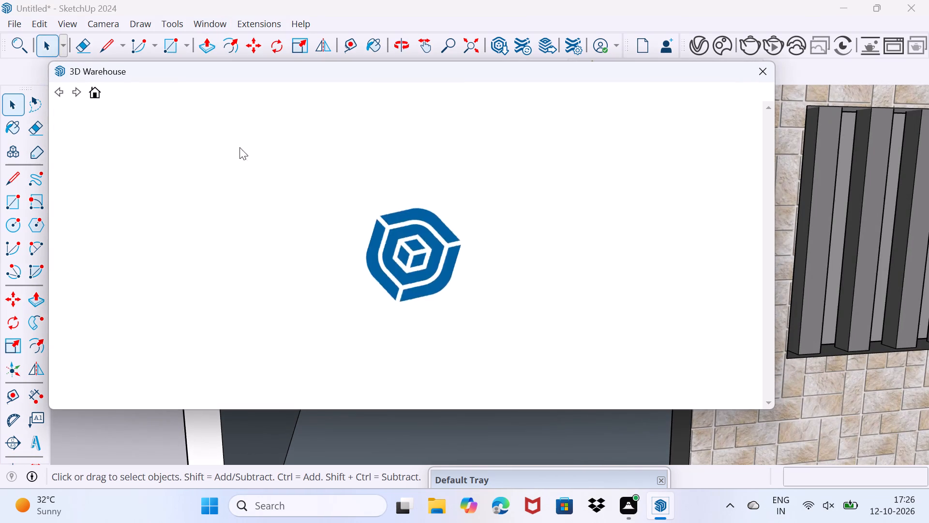
click(294, 124)
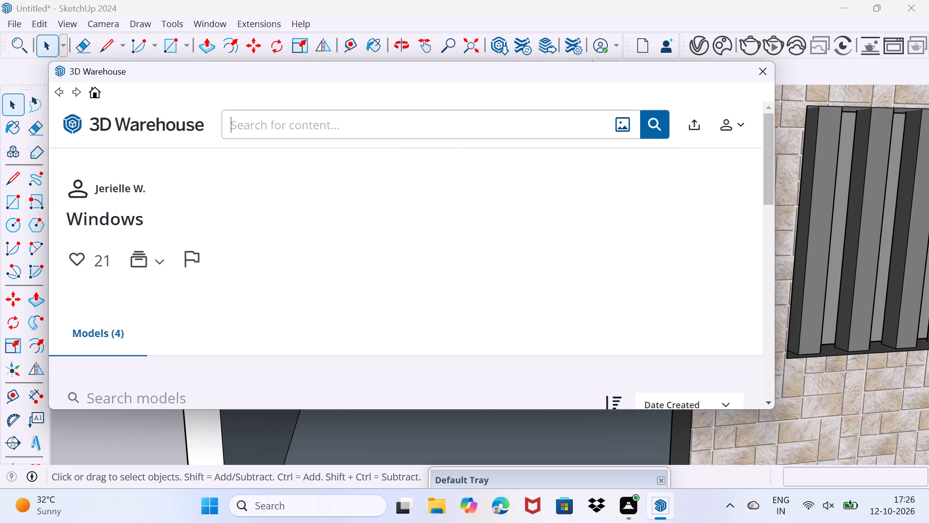
key(d)
text(oors)
key(Return)
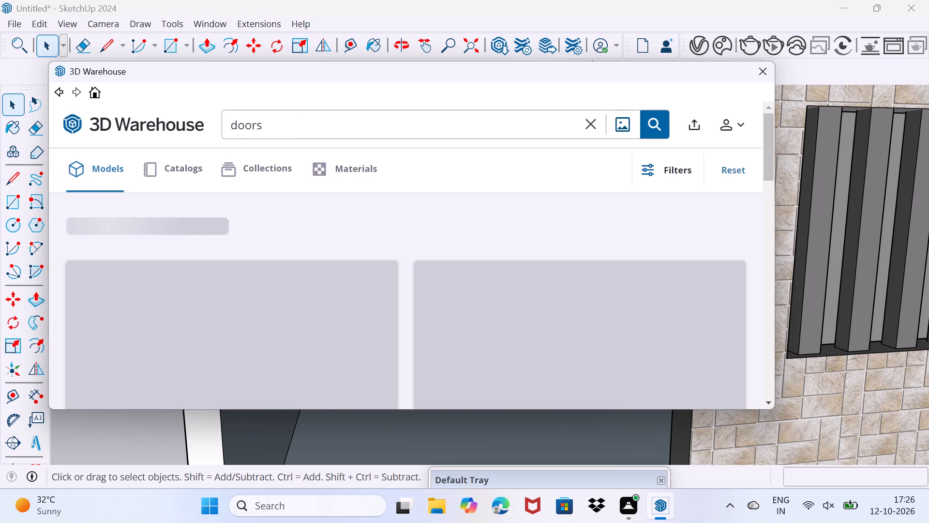
Look through the individual door models for one that suits the porch doorway.
scroll(318, 273, down, 3)
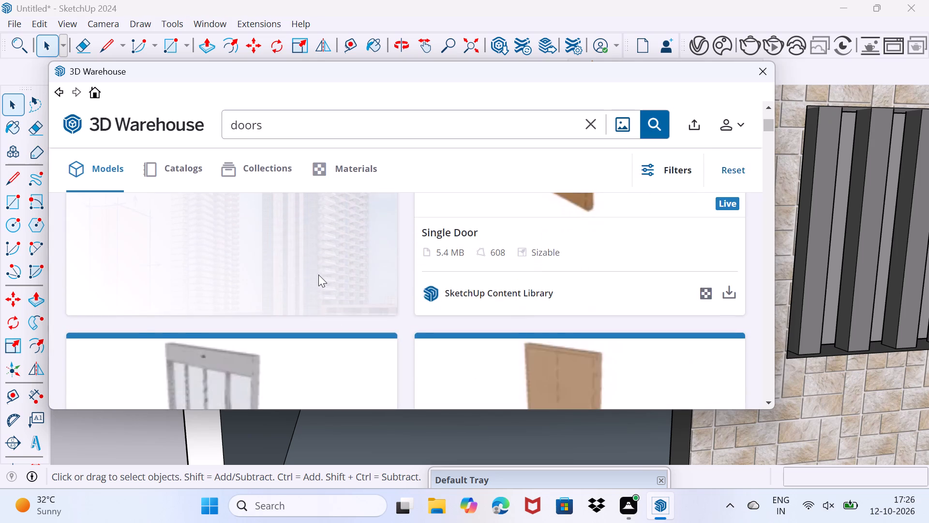
scroll(318, 275, down, 13)
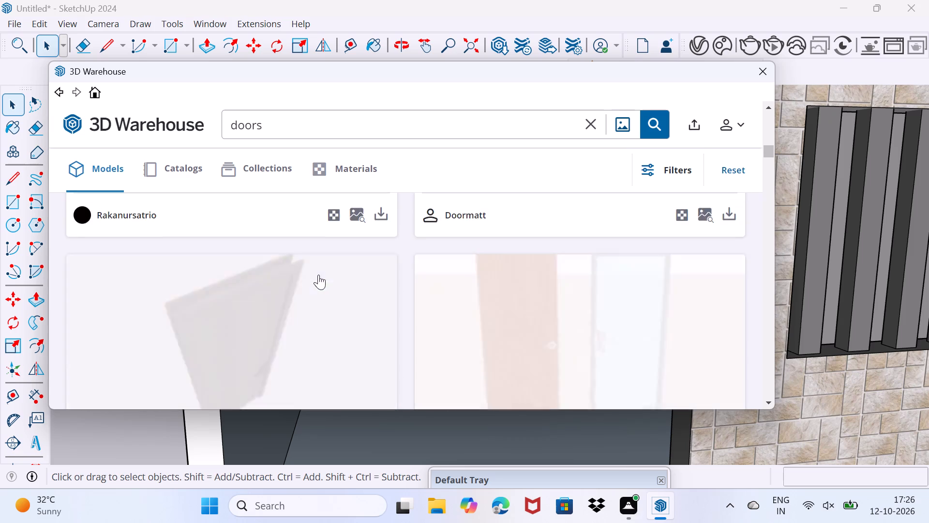
scroll(318, 275, down, 13)
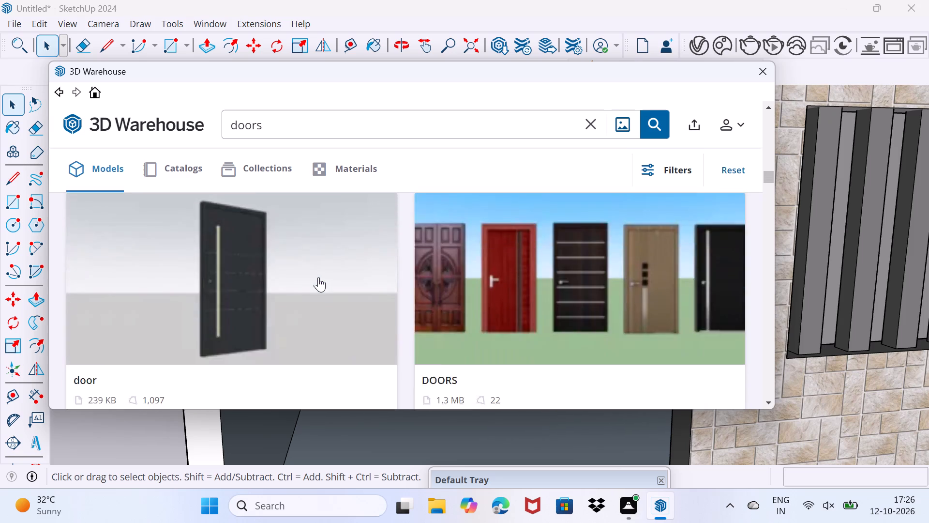
scroll(318, 277, down, 11)
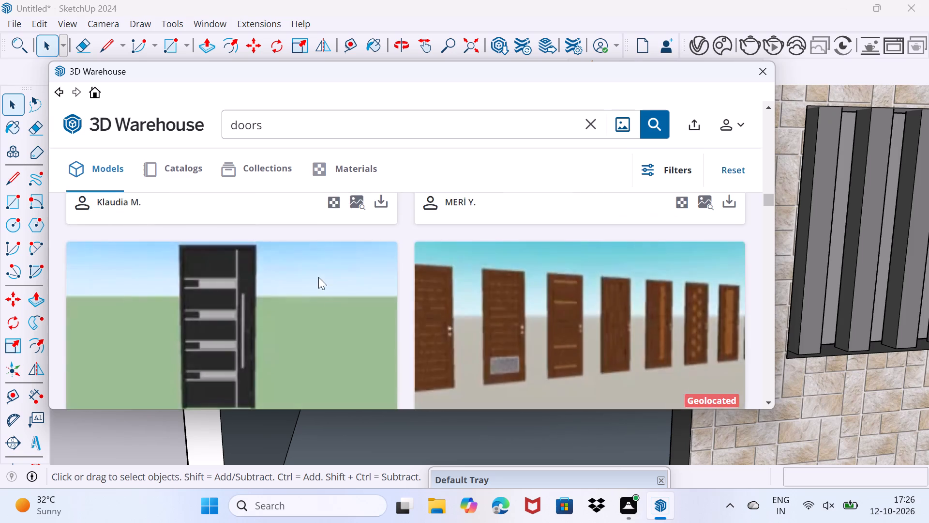
scroll(318, 277, down, 8)
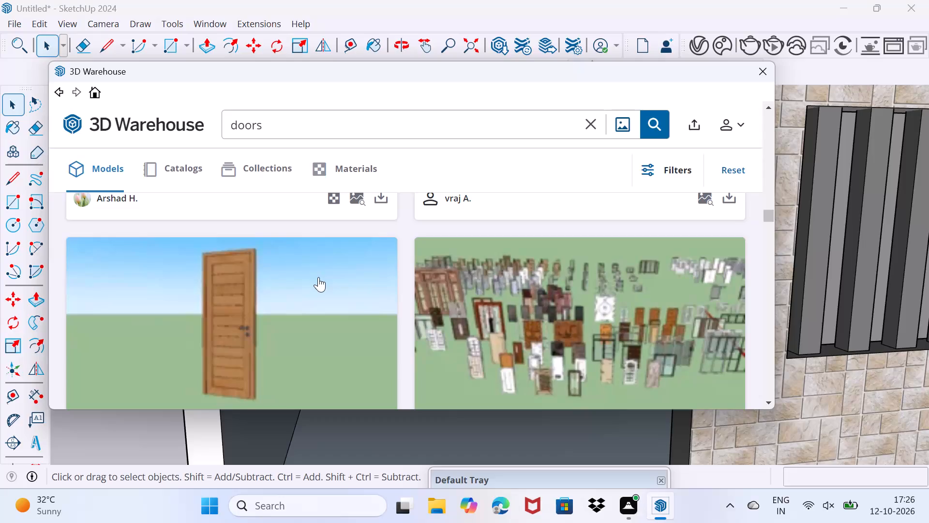
Switch the doors search to collections and look through them for a suitable set of doors.
click(269, 164)
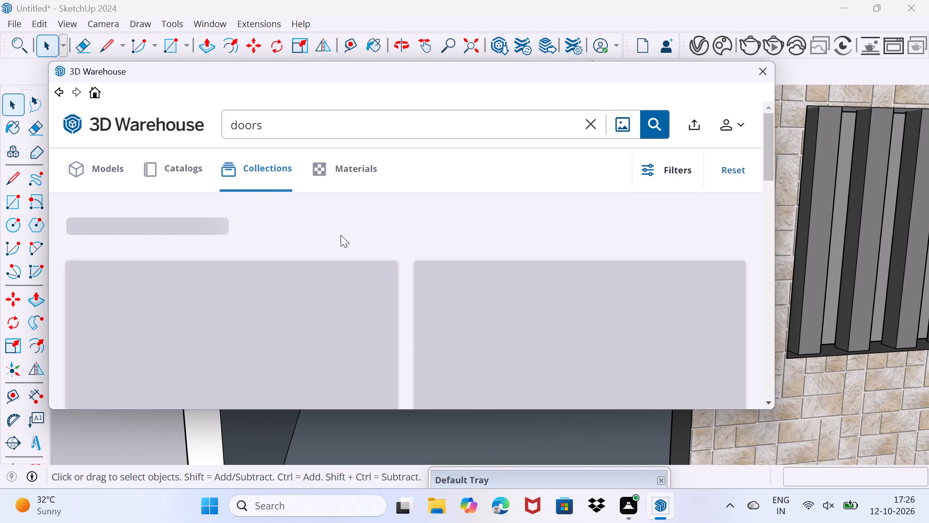
scroll(370, 268, down, 4)
scroll(370, 268, up, 4)
scroll(370, 268, down, 1)
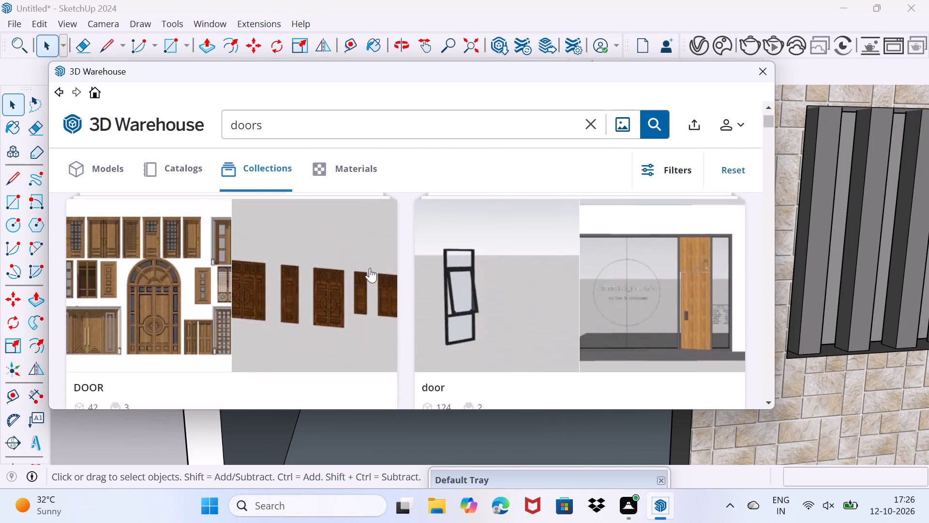
scroll(370, 268, down, 2)
scroll(370, 268, up, 2)
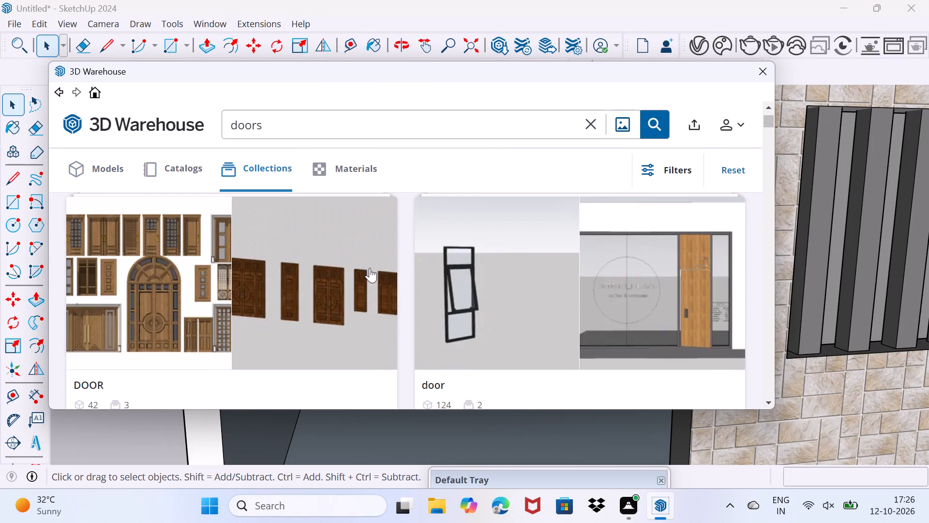
scroll(370, 268, down, 19)
scroll(361, 288, up, 5)
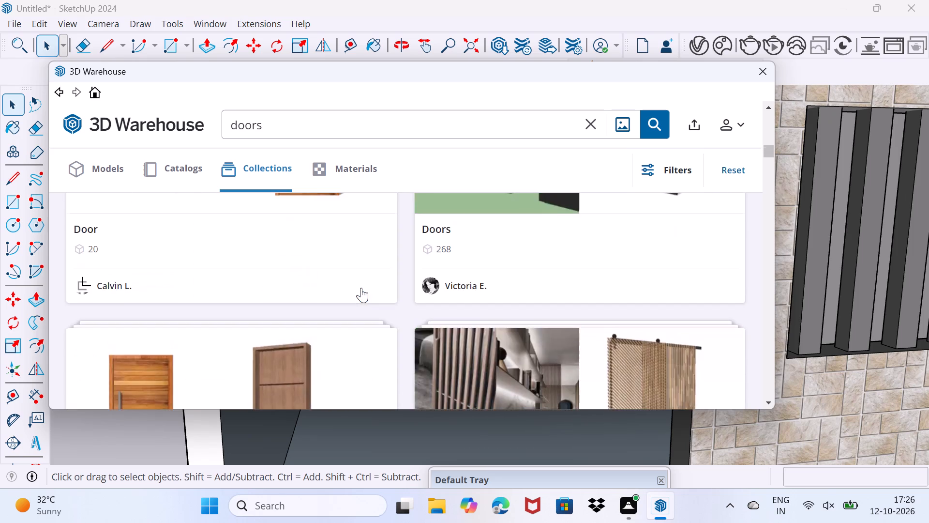
scroll(361, 288, up, 5)
scroll(361, 288, down, 4)
scroll(361, 288, up, 13)
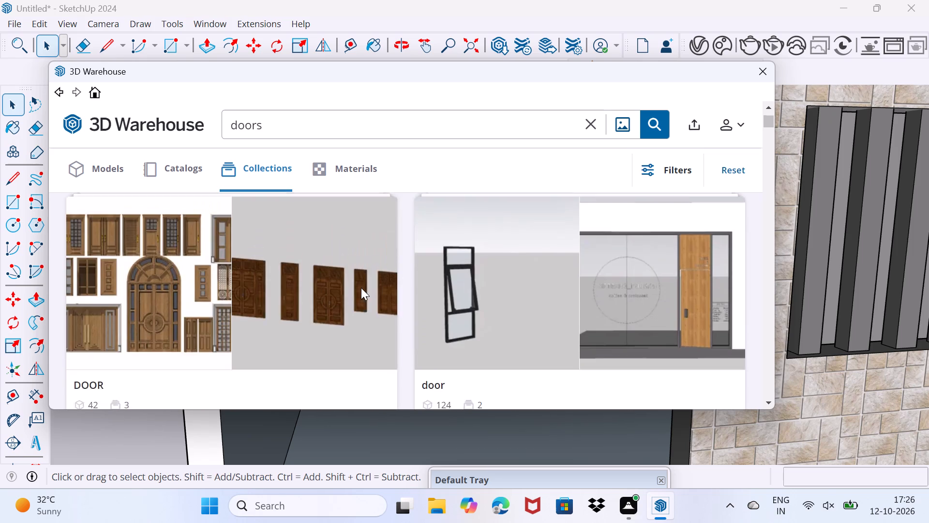
scroll(361, 288, up, 2)
Open the DOOR collection and load its 7.6 MB wooden door set directly into the model.
click(181, 332)
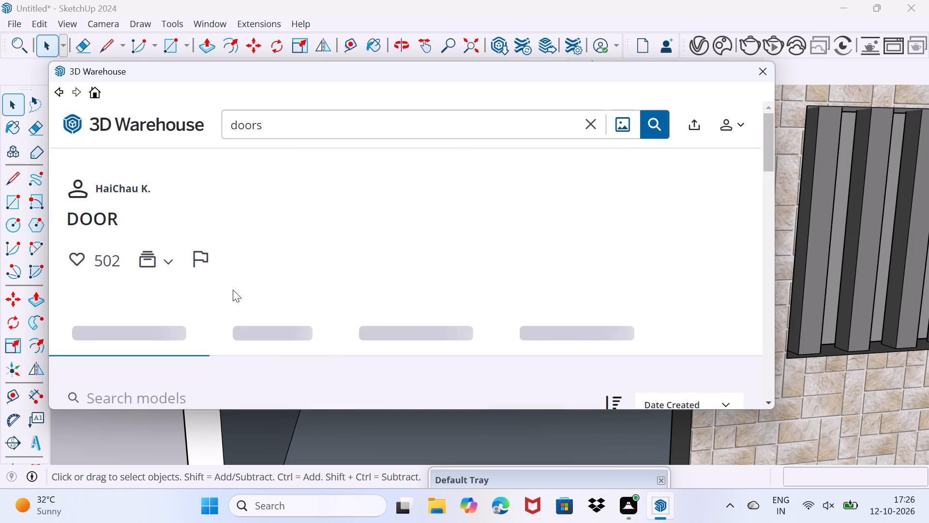
scroll(233, 290, down, 6)
scroll(295, 271, down, 2)
scroll(295, 271, up, 3)
scroll(295, 273, down, 2)
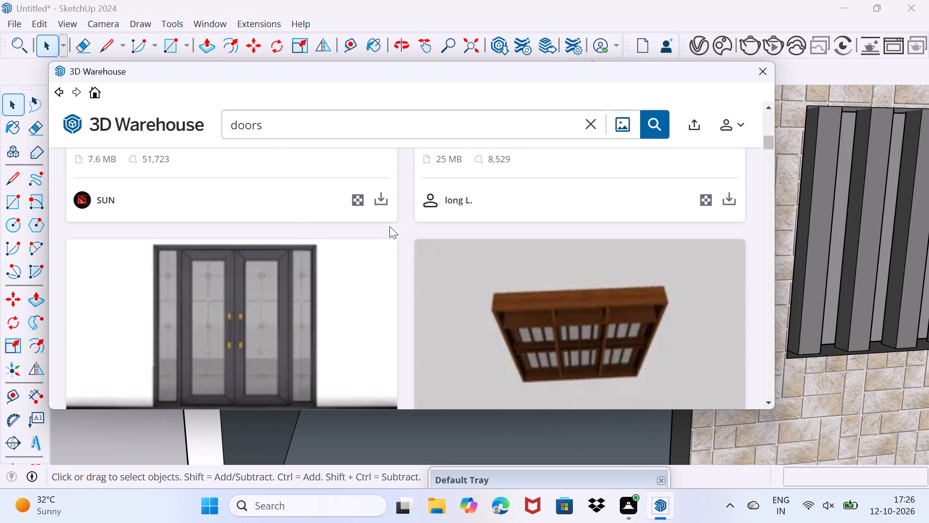
click(386, 203)
click(363, 261)
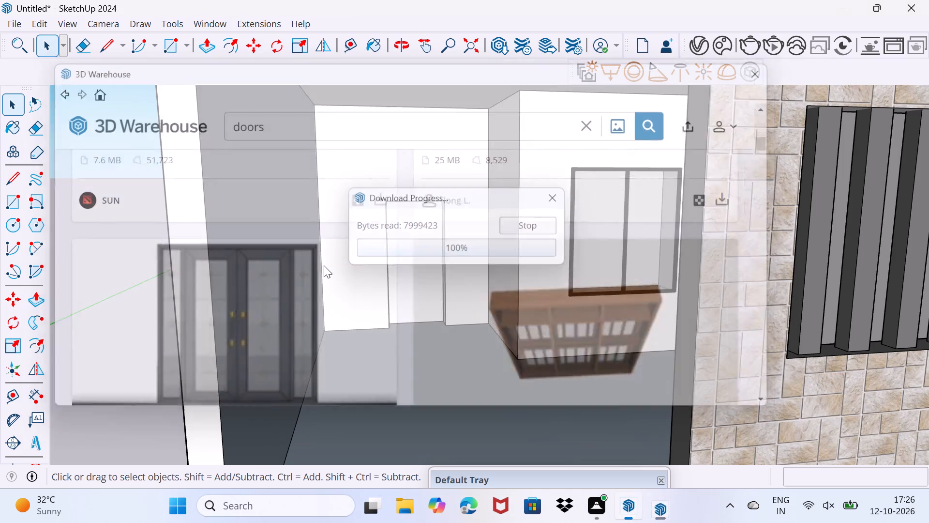
scroll(168, 291, down, 2)
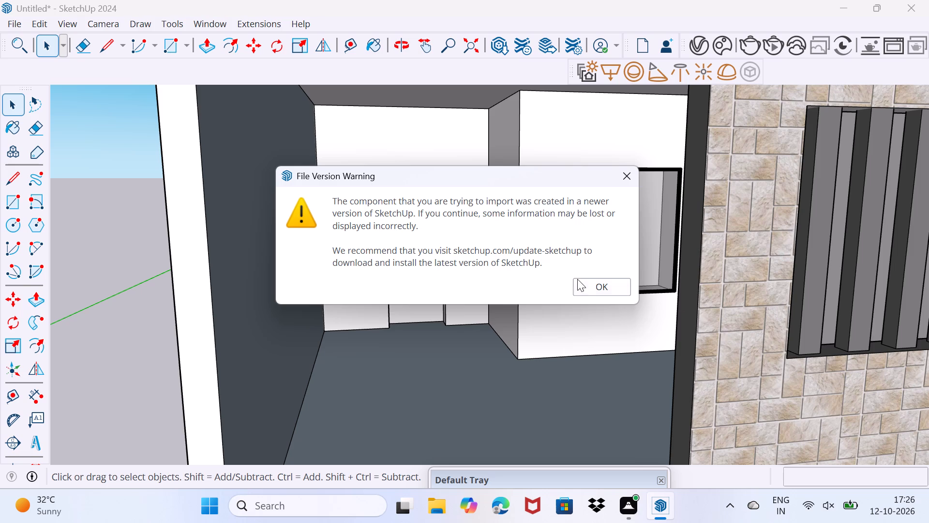
click(589, 290)
Place the imported door set on the ground beside the house, past its stone-clad end, along the red axis.
scroll(131, 278, down, 3)
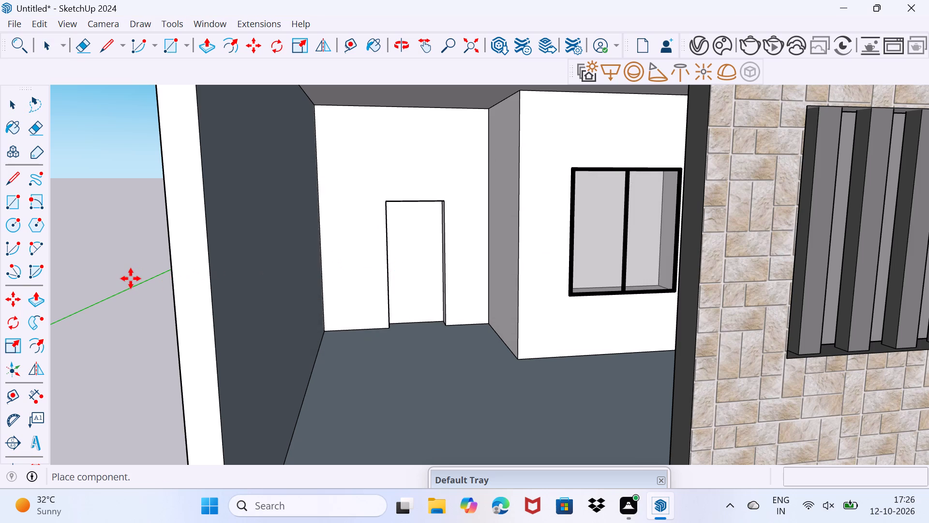
scroll(131, 278, down, 4)
middle_drag(124, 271, 203, 255)
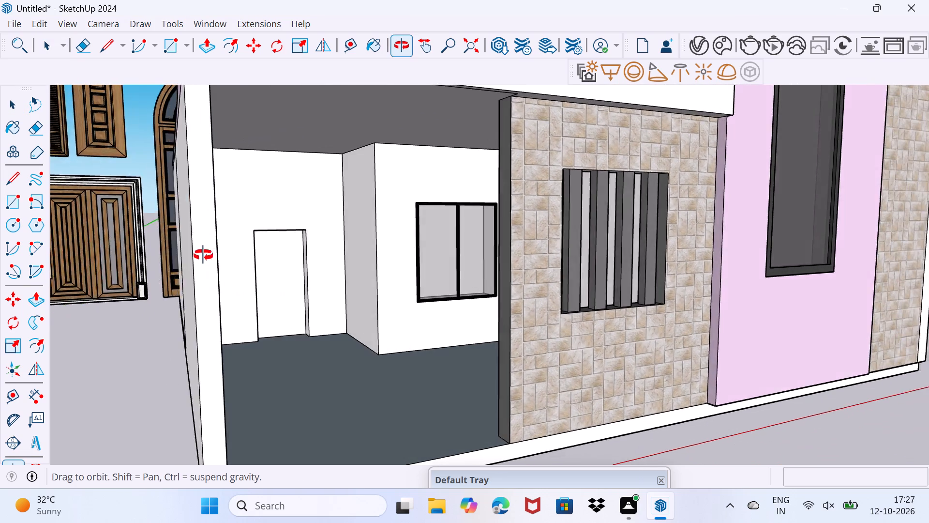
middle_drag(203, 255, 223, 251)
scroll(144, 271, down, 3)
scroll(105, 283, down, 6)
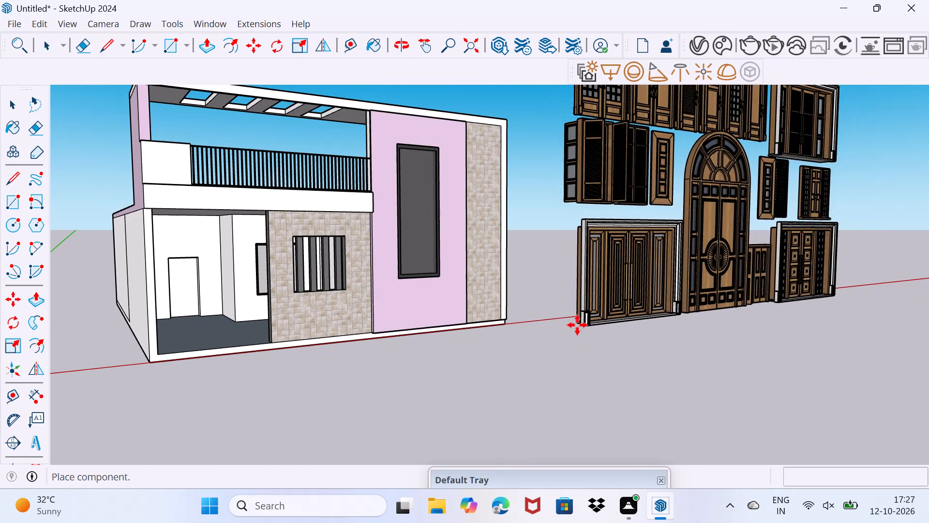
click(577, 325)
middle_drag(628, 322, 520, 343)
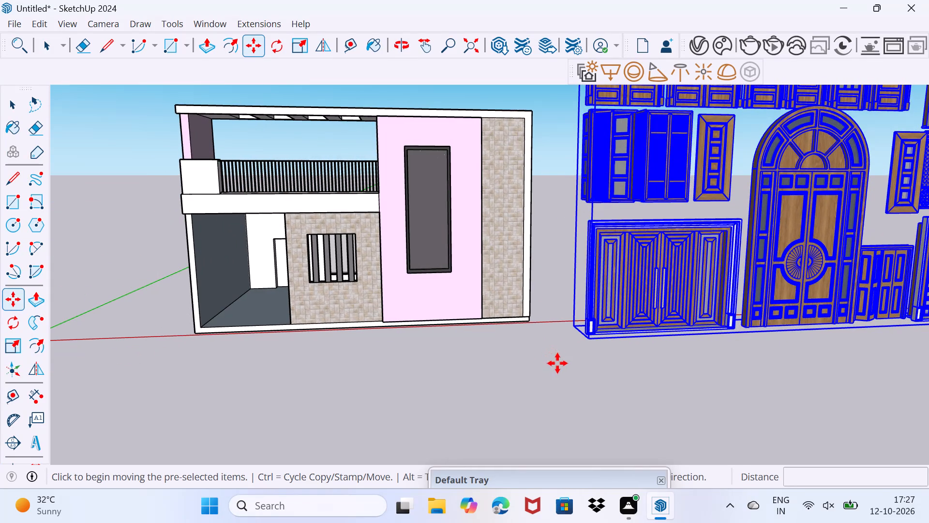
key(space)
drag(566, 385, 573, 371)
Open the door set for editing and delete the wide four-panel door, the open-shutter window and the inner panels of the shuttered window.
middle_drag(685, 310, 614, 305)
click(633, 303)
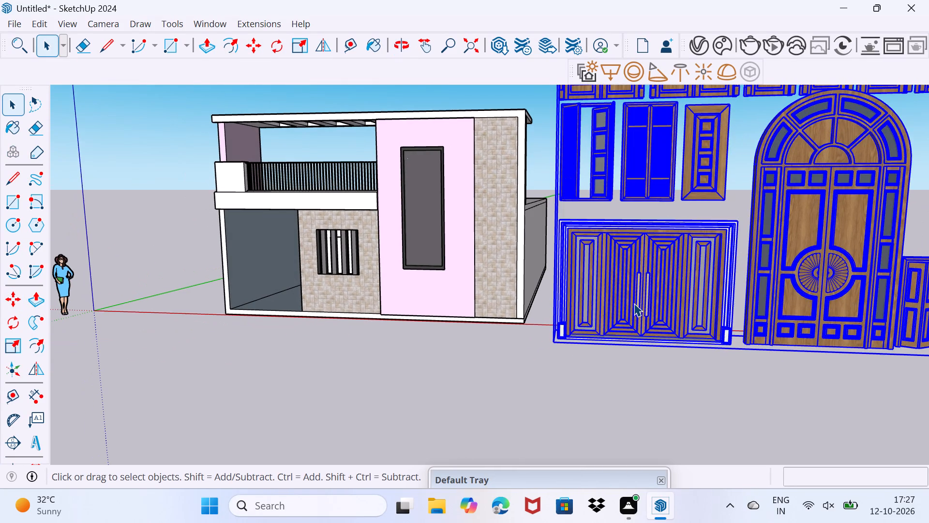
double_click(634, 303)
click(634, 303)
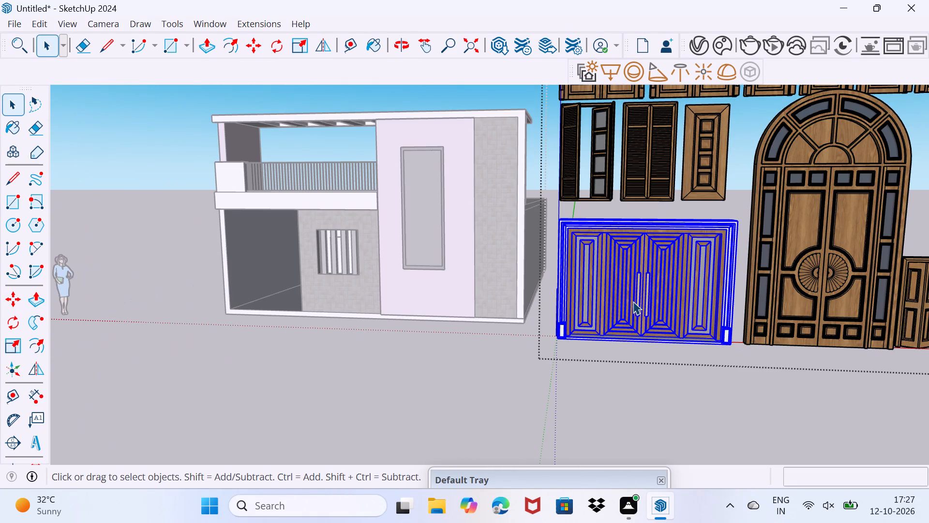
key(Delete)
click(592, 194)
key(Delete)
click(643, 177)
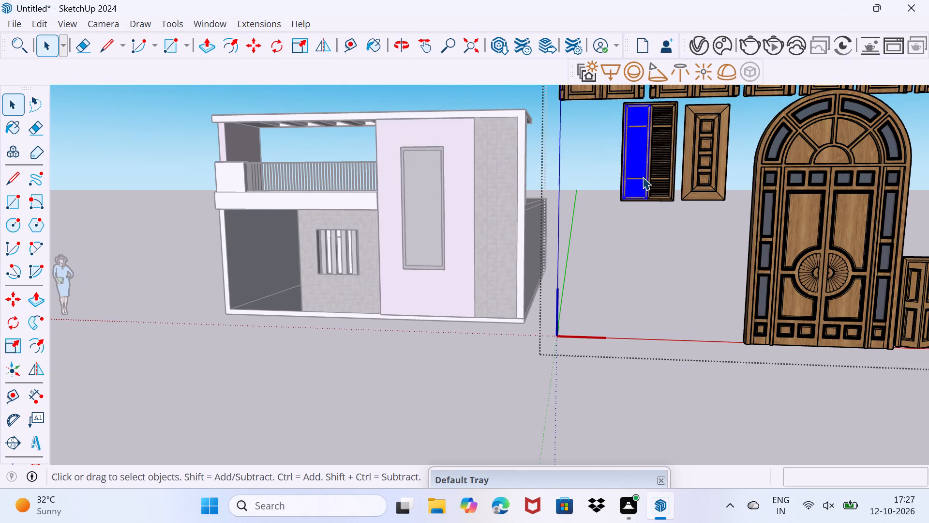
key(Delete)
click(667, 176)
key(Delete)
click(651, 173)
key(Delete)
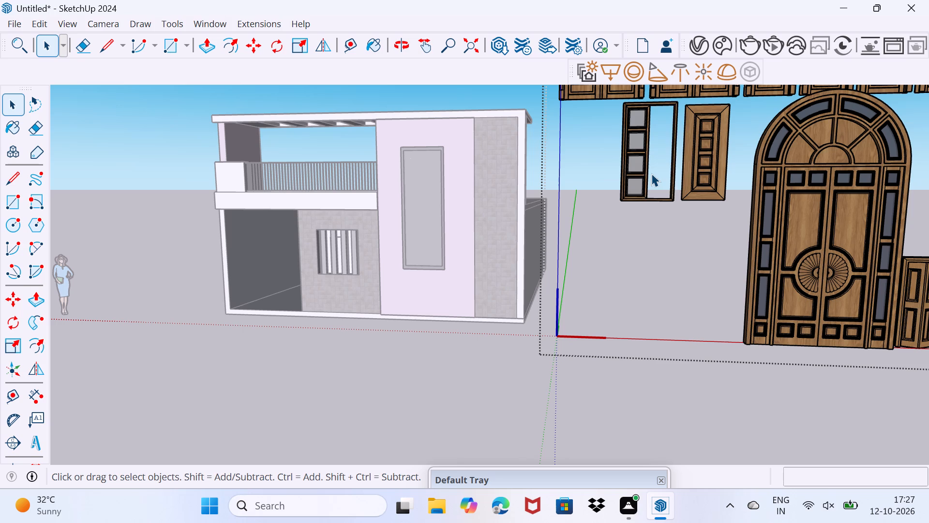
click(641, 173)
key(Delete)
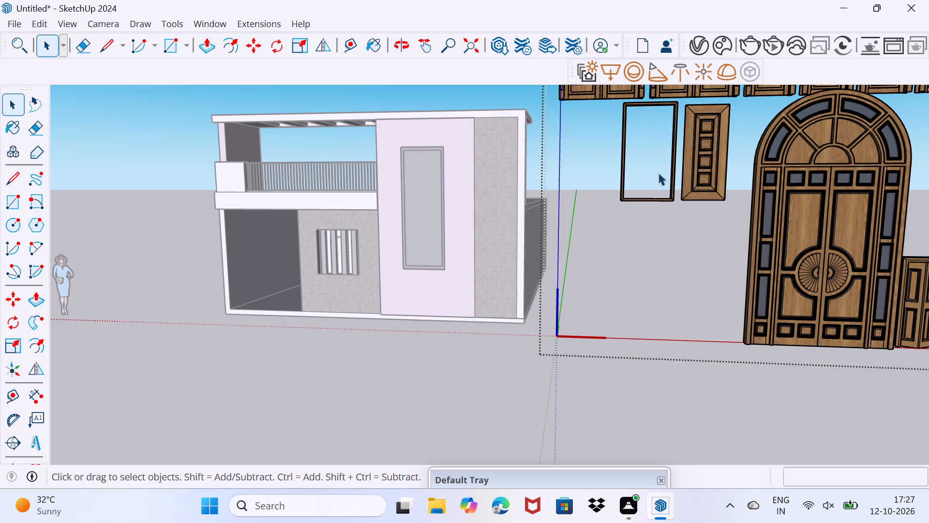
Delete the narrow carved panel, the empty window frame and the upper row of doors from the set.
middle_drag(658, 172, 605, 258)
key(space)
middle_drag(656, 203, 629, 239)
scroll(656, 203, down, 1)
key(space)
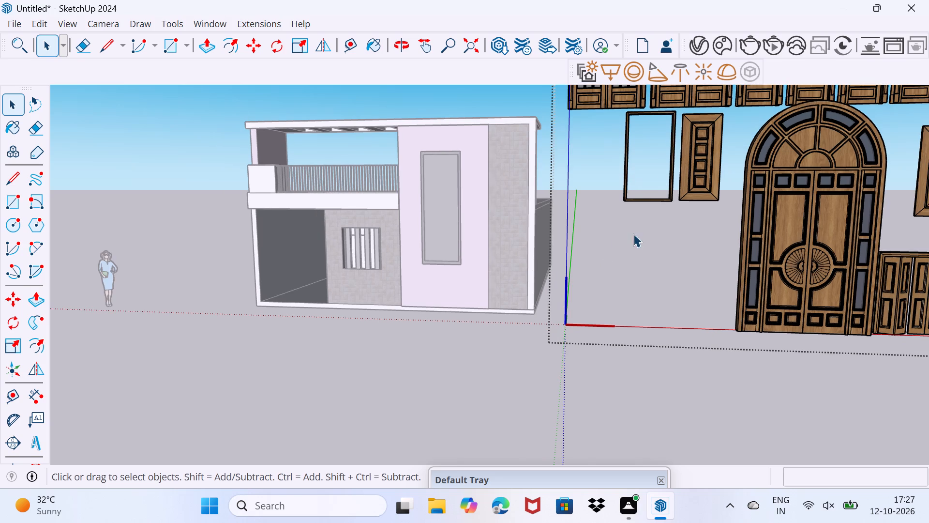
scroll(639, 224, down, 6)
scroll(629, 174, down, 2)
scroll(631, 169, up, 2)
middle_drag(636, 164, 631, 199)
drag(590, 94, 660, 220)
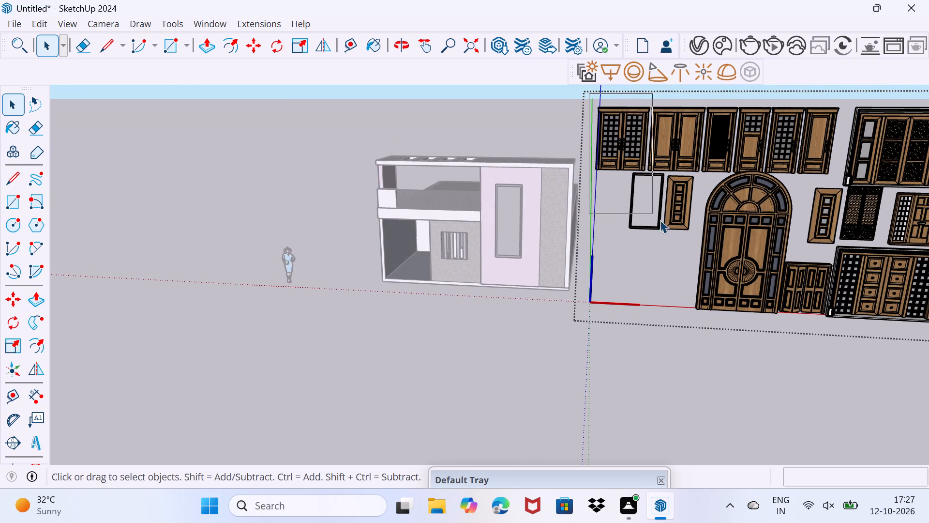
drag(660, 220, 700, 235)
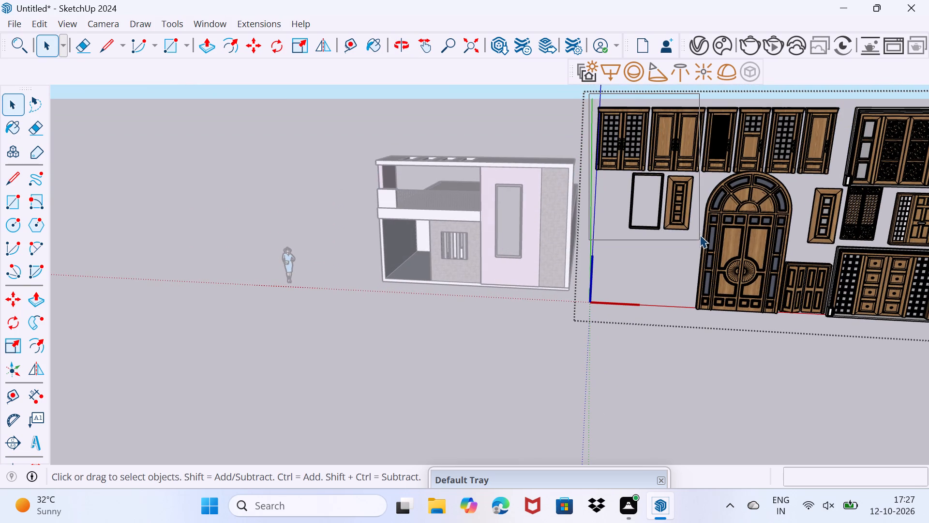
drag(700, 235, 700, 229)
click(684, 214)
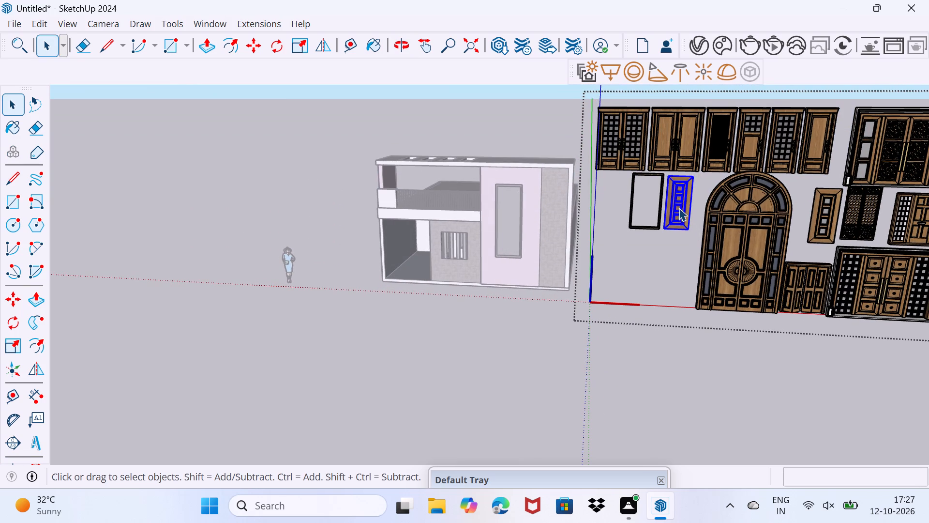
key(Delete)
click(658, 222)
key(Delete)
click(631, 148)
key(Delete)
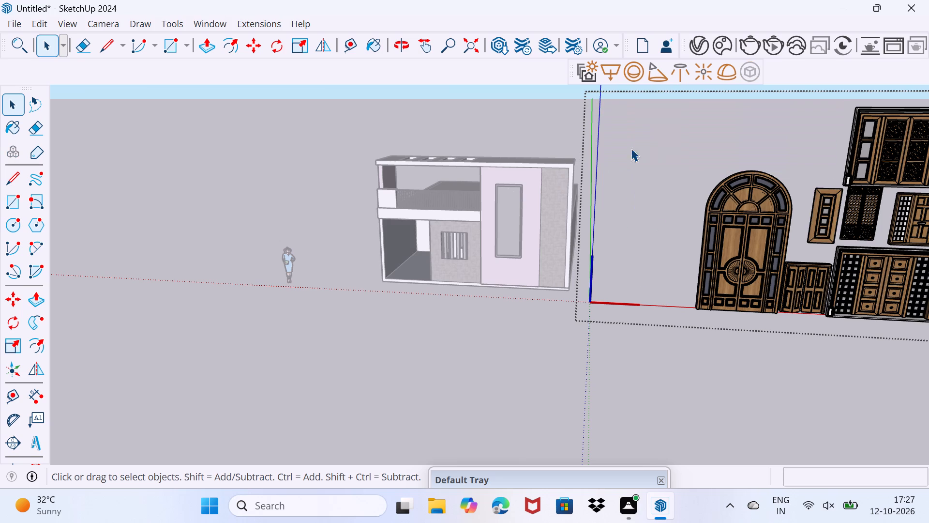
Delete the remaining windows and doors so only the arched double door is left, and close the set for editing.
click(854, 158)
key(Delete)
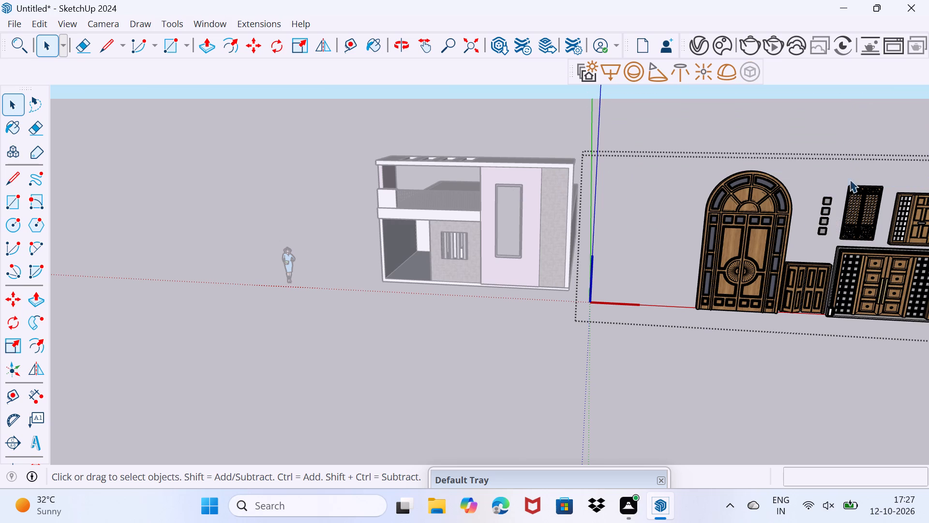
click(825, 224)
key(Delete)
click(857, 219)
key(Delete)
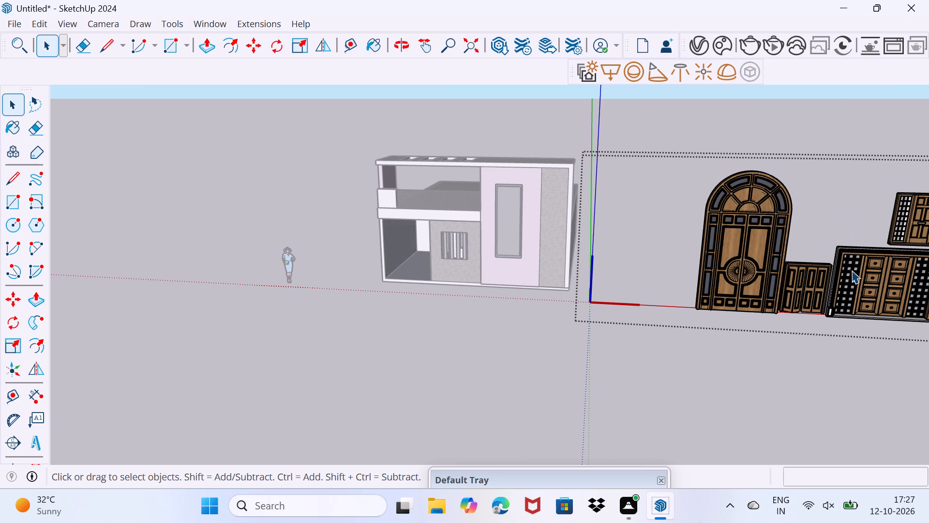
click(851, 275)
key(Delete)
click(816, 285)
key(Delete)
click(892, 235)
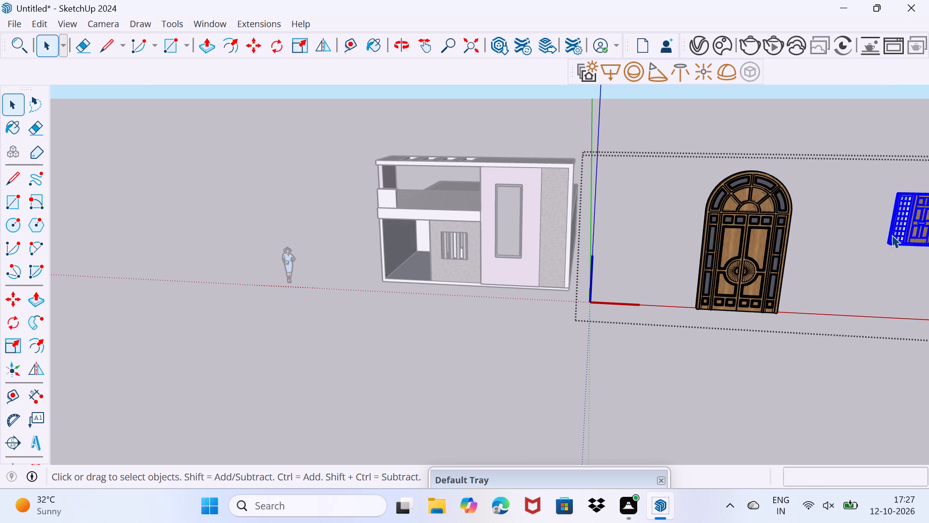
key(Delete)
scroll(870, 234, down, 2)
double_click(811, 364)
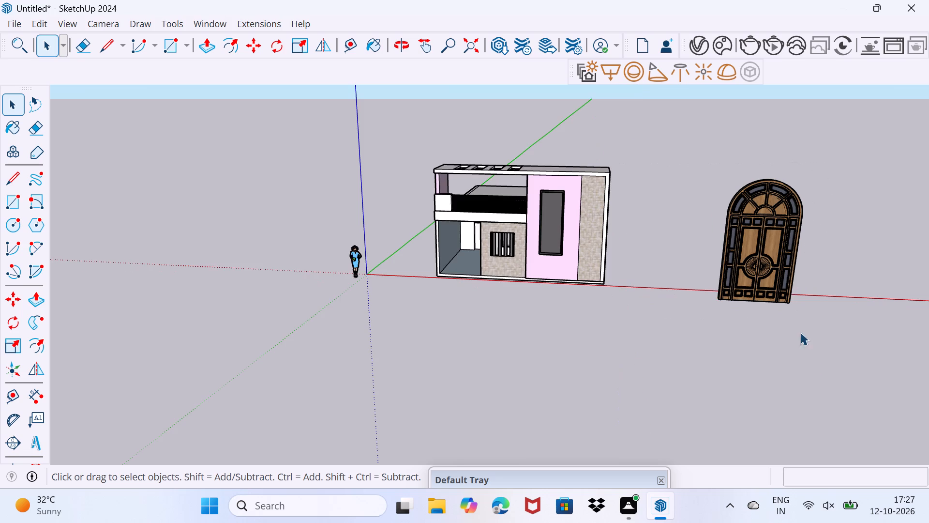
Scale the arched double door down uniformly to roughly half its size to suit the porch doorway.
scroll(768, 306, up, 2)
middle_drag(758, 314, 766, 292)
click(745, 239)
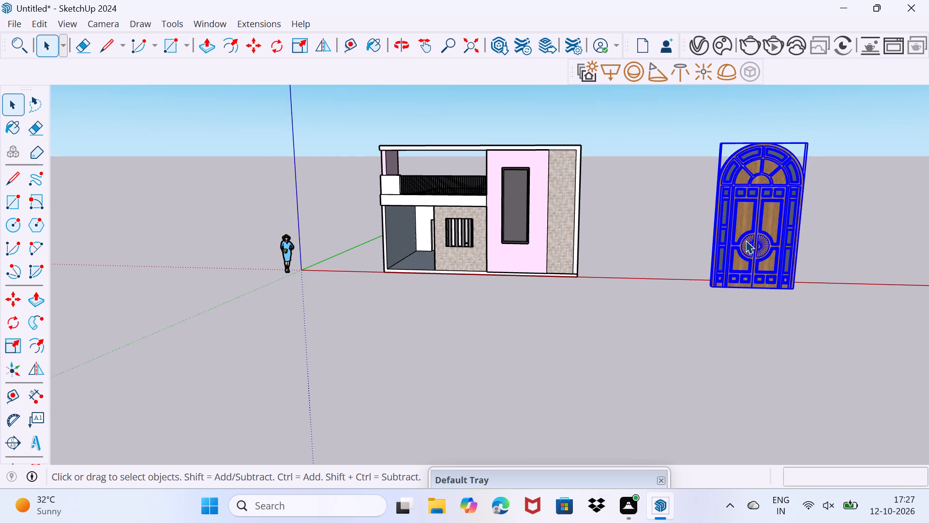
key(s)
drag(722, 140, 729, 158)
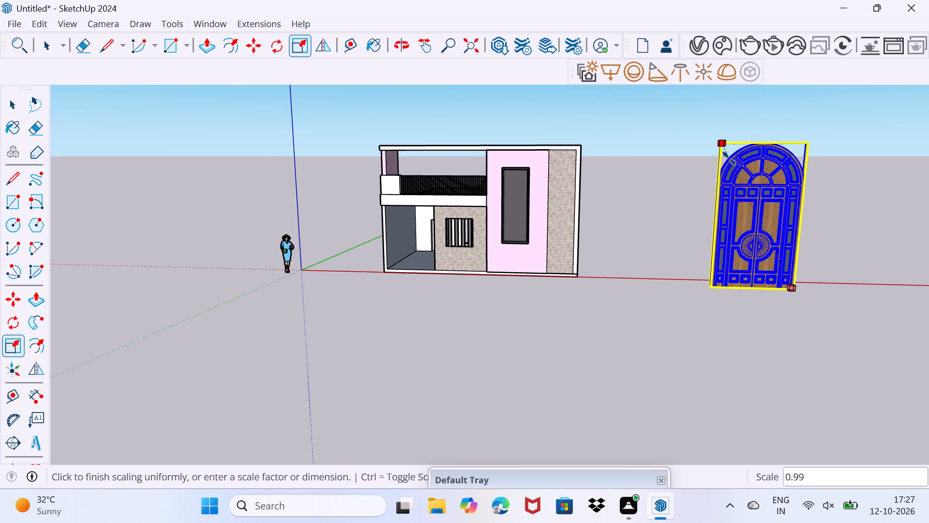
drag(729, 158, 761, 257)
Move the arched door by its bottom corner to the bottom corner of the doorway at the back of the porch.
scroll(784, 292, up, 7)
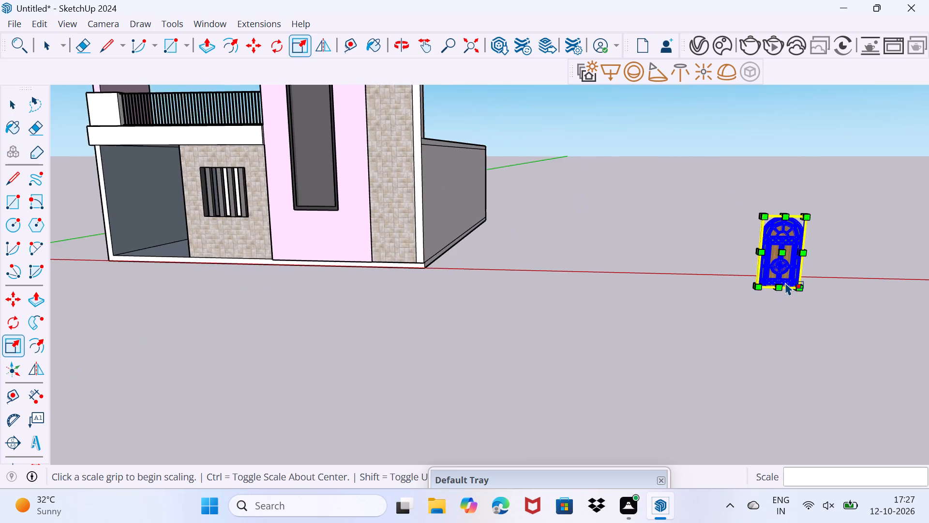
scroll(785, 282, up, 3)
key(m)
click(804, 288)
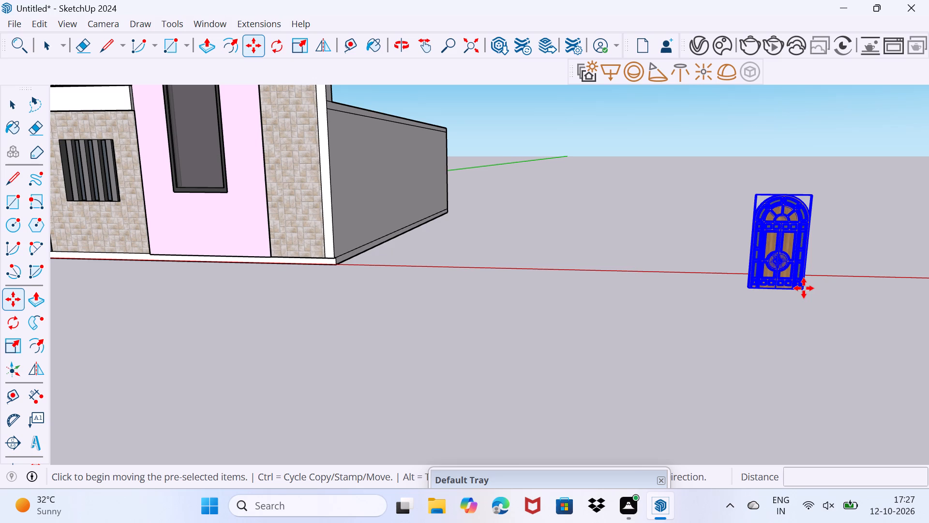
middle_drag(185, 258, 638, 338)
scroll(447, 297, up, 7)
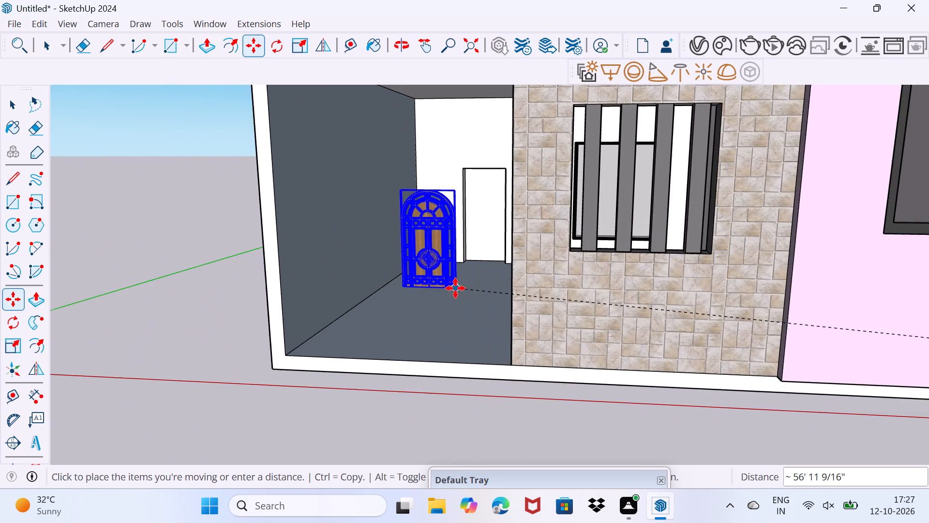
scroll(455, 288, up, 2)
middle_drag(457, 284, 511, 301)
click(474, 241)
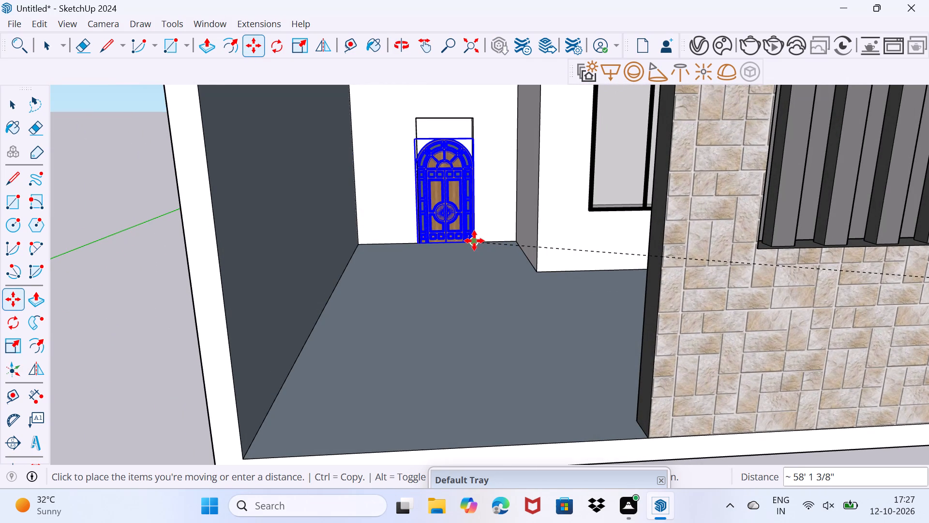
Scale the arched door along the blue axis up to the top edge of the porch doorway.
scroll(440, 213, up, 13)
middle_drag(446, 229, 494, 274)
scroll(394, 210, down, 2)
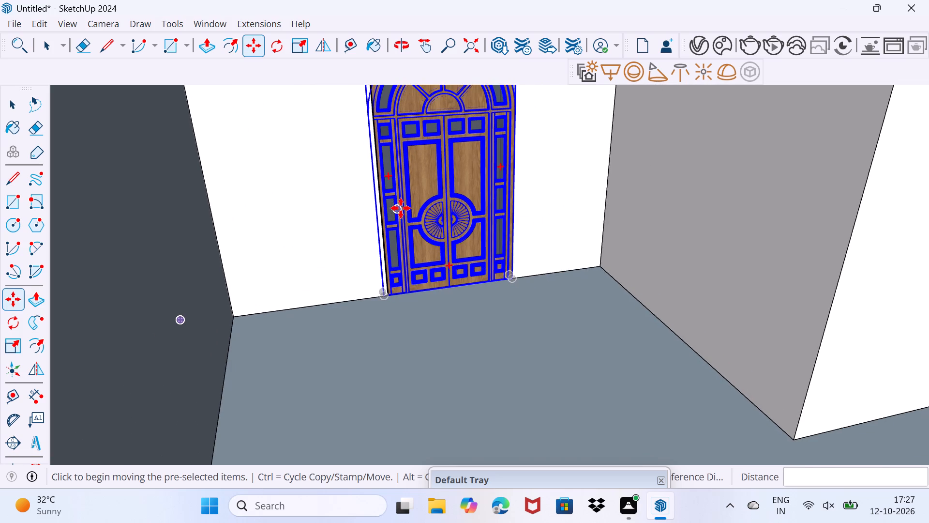
middle_drag(401, 208, 401, 359)
scroll(448, 184, up, 3)
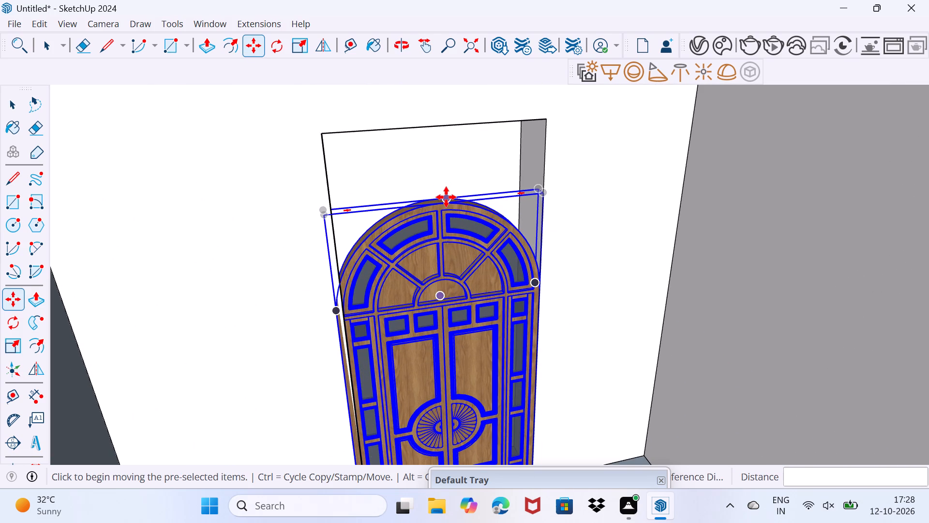
key(s)
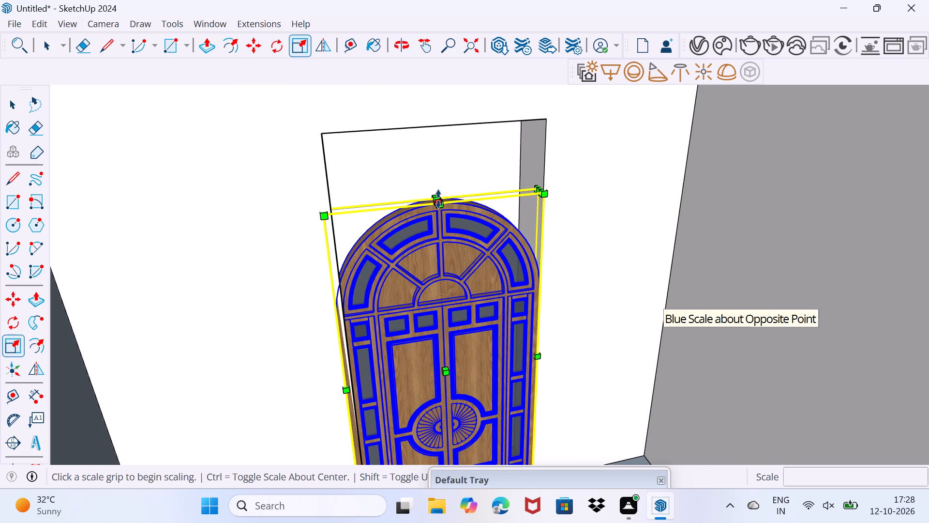
scroll(433, 199, up, 10)
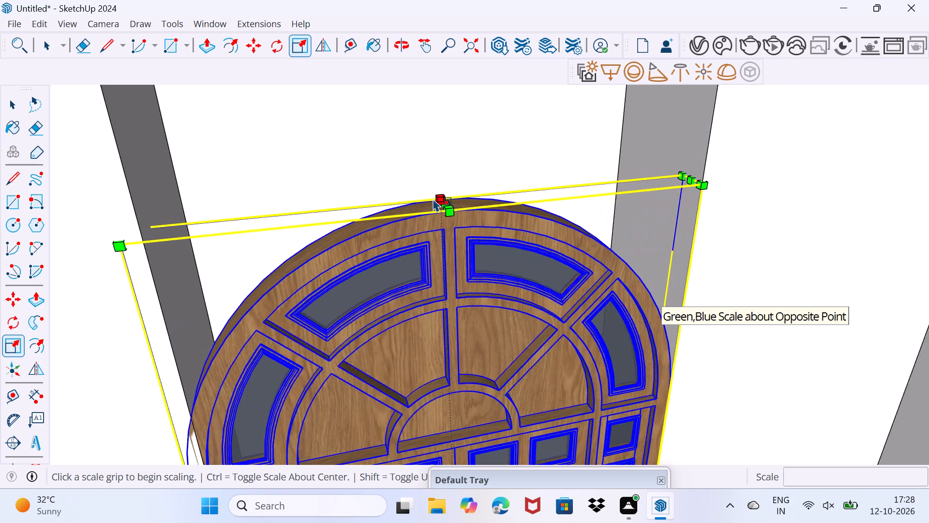
scroll(433, 199, up, 3)
click(449, 208)
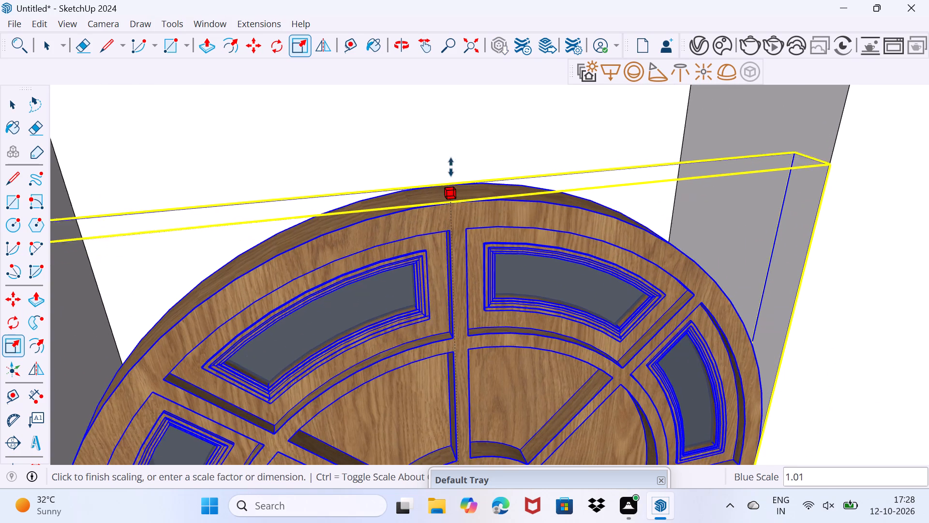
scroll(451, 155, down, 18)
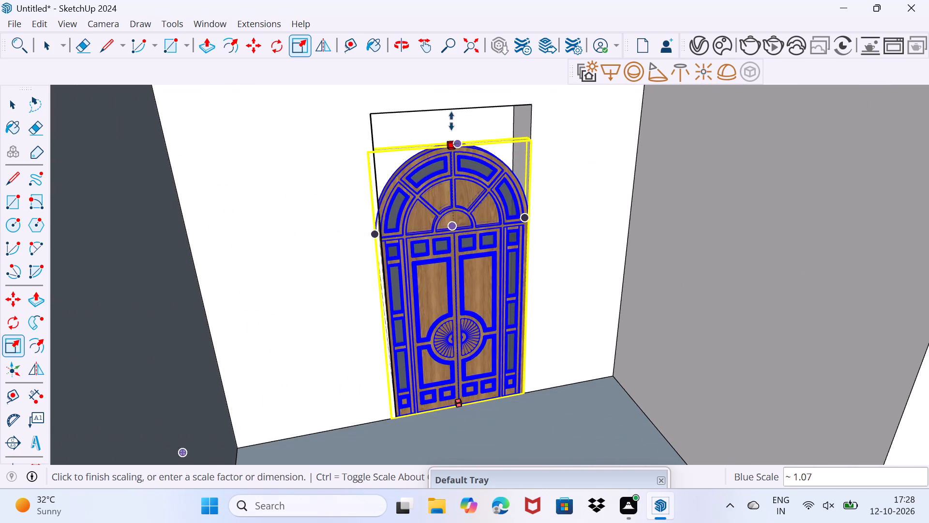
click(450, 109)
key(space)
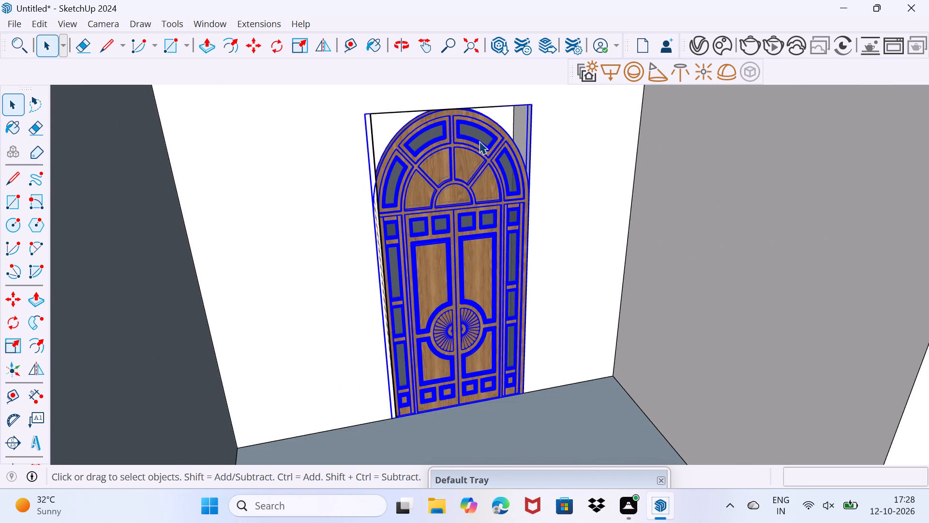
Scale the arched door's width slightly from one side to fit it against the edge of the porch doorway.
scroll(479, 140, up, 3)
middle_drag(479, 139, 464, 139)
drag(561, 182, 576, 162)
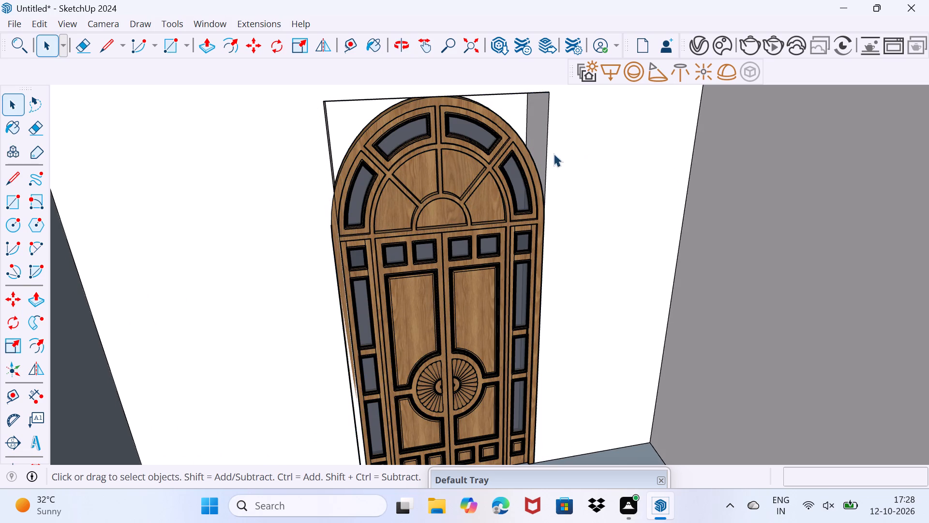
middle_drag(530, 153, 550, 134)
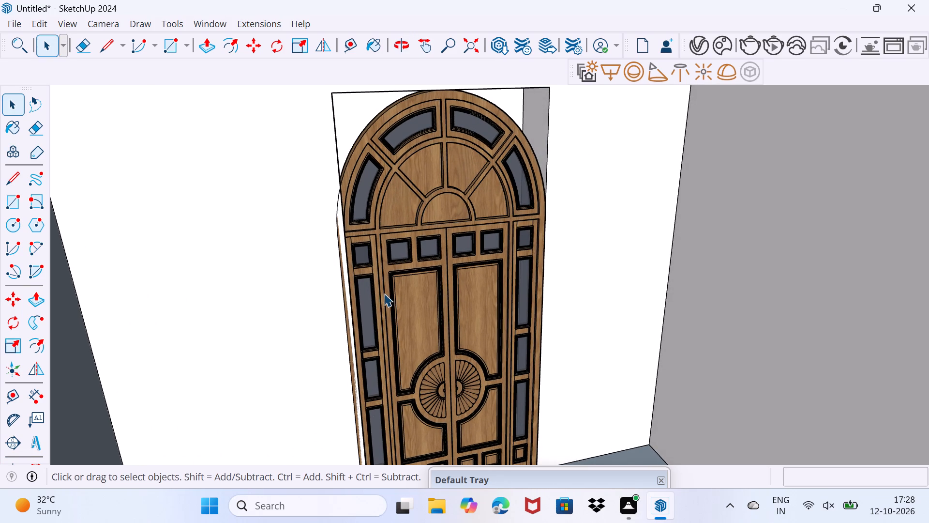
click(383, 309)
key(s)
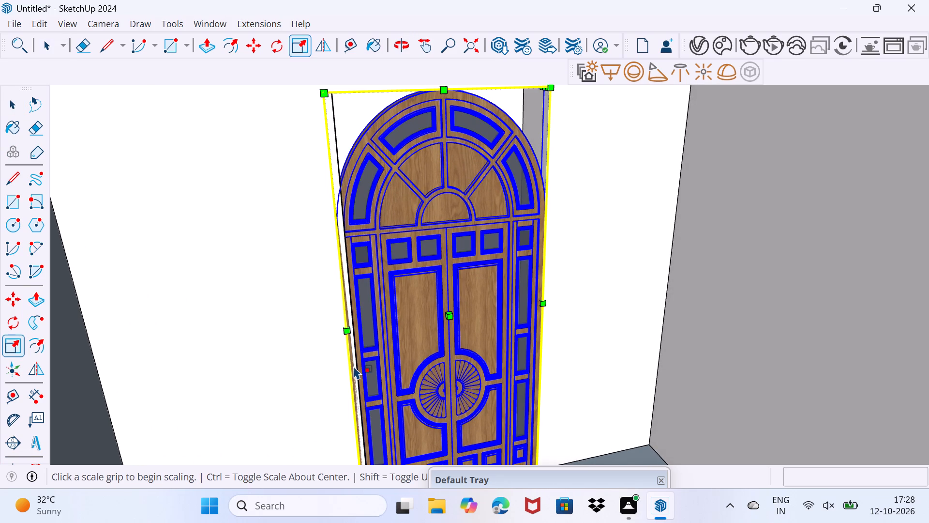
scroll(347, 343, up, 3)
drag(345, 327, 354, 324)
key(space)
drag(331, 329, 337, 319)
scroll(336, 317, down, 3)
middle_drag(336, 318, 331, 322)
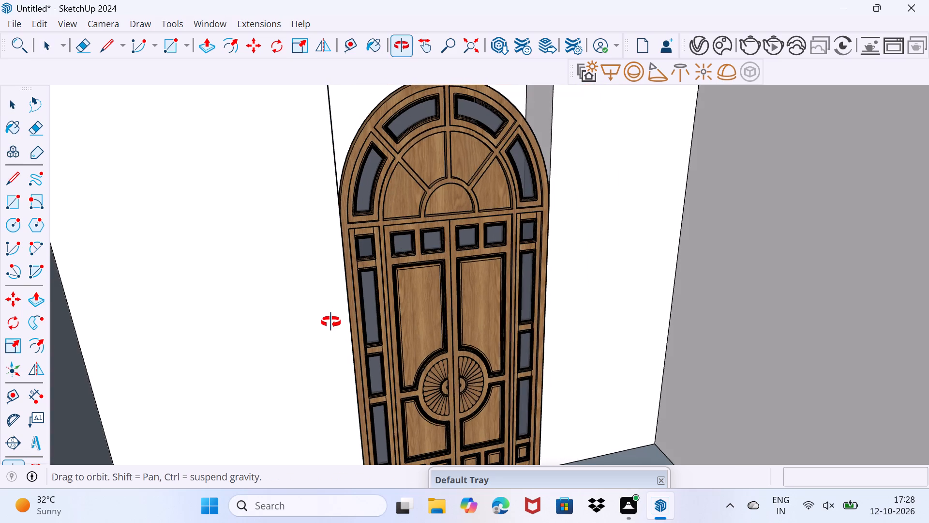
Examine the gaps between the door's arched top and the upper corners and sides of the porch doorway.
middle_drag(331, 322, 333, 348)
scroll(303, 227, up, 1)
middle_drag(300, 220, 265, 200)
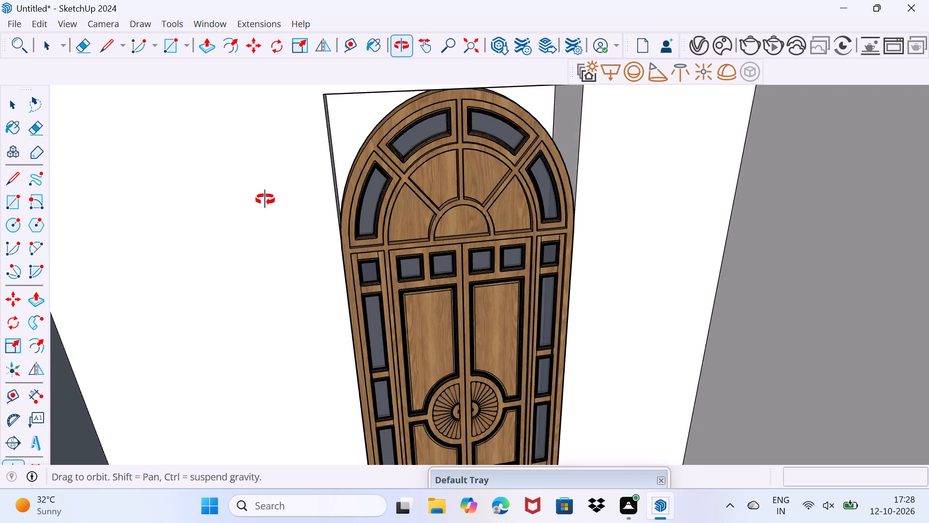
middle_drag(265, 200, 240, 184)
click(344, 96)
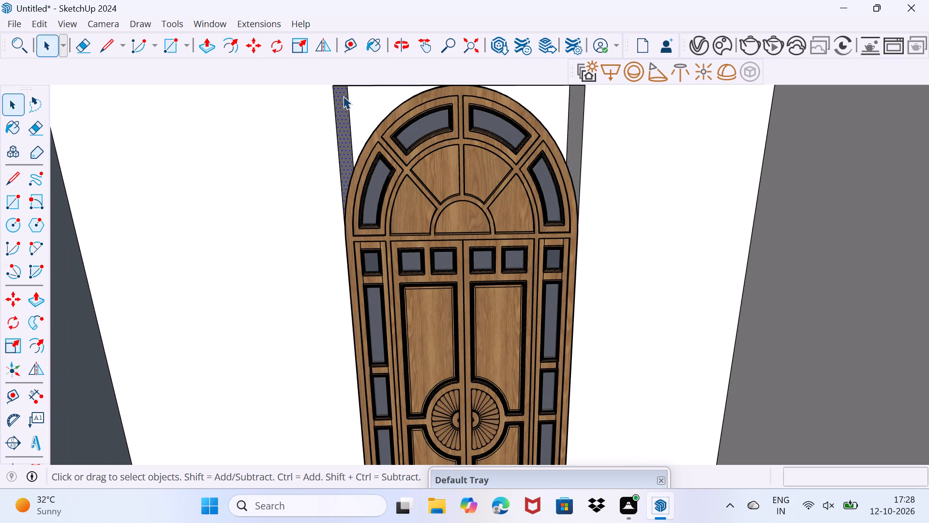
middle_drag(494, 75, 494, 70)
middle_drag(494, 70, 506, 58)
middle_drag(410, 116, 417, 115)
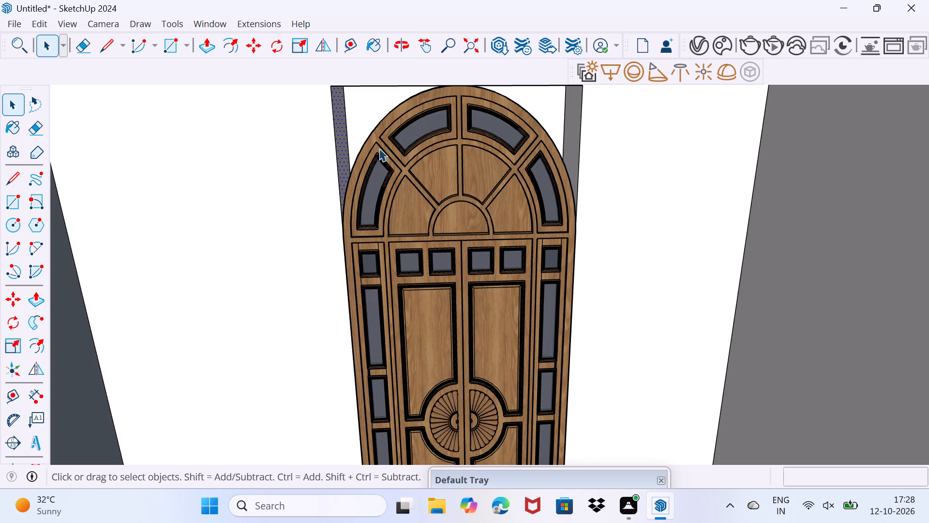
scroll(340, 127, up, 1)
drag(342, 133, 360, 107)
middle_drag(335, 141, 356, 140)
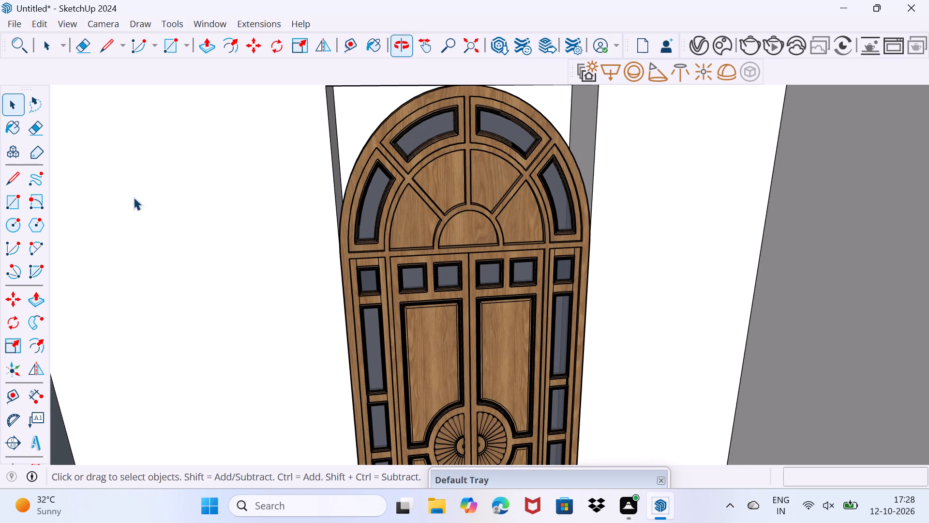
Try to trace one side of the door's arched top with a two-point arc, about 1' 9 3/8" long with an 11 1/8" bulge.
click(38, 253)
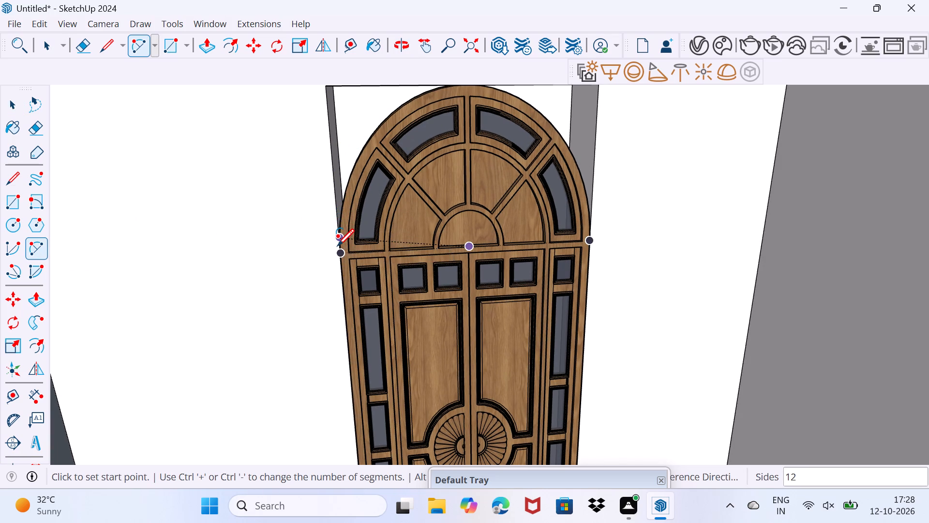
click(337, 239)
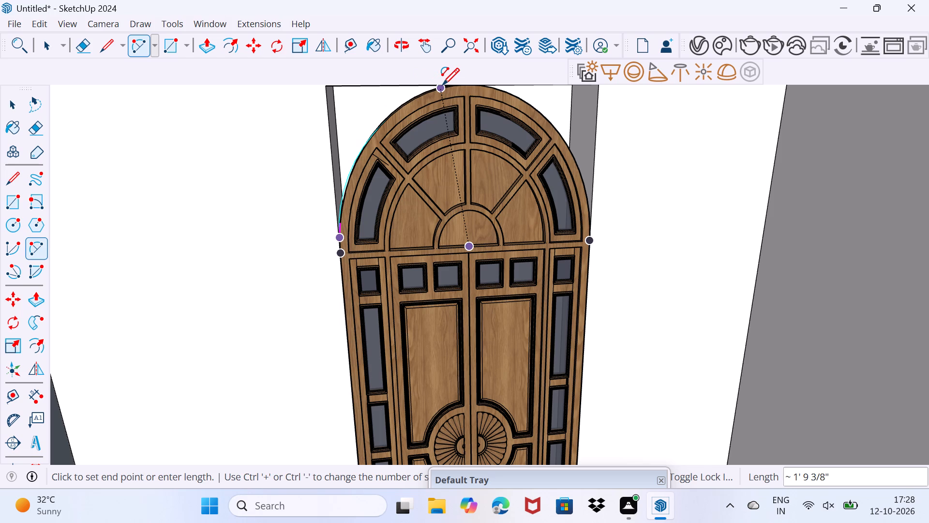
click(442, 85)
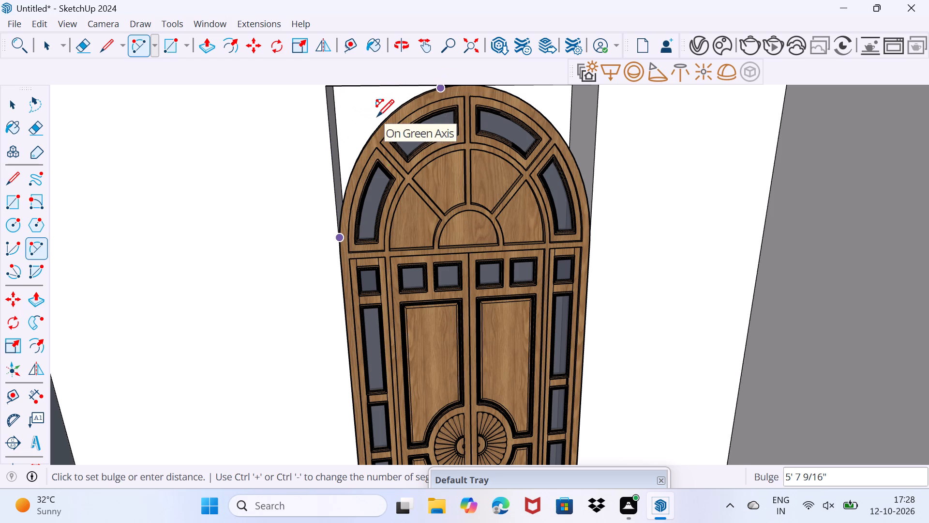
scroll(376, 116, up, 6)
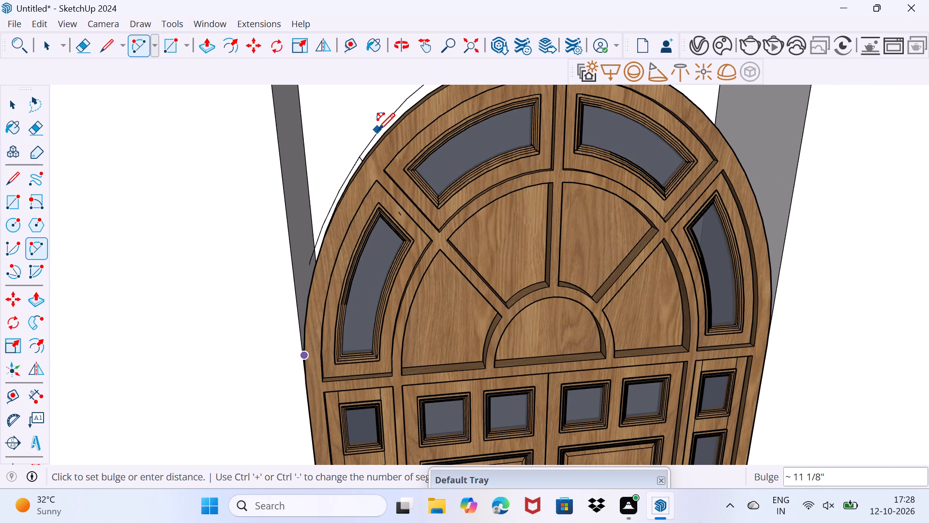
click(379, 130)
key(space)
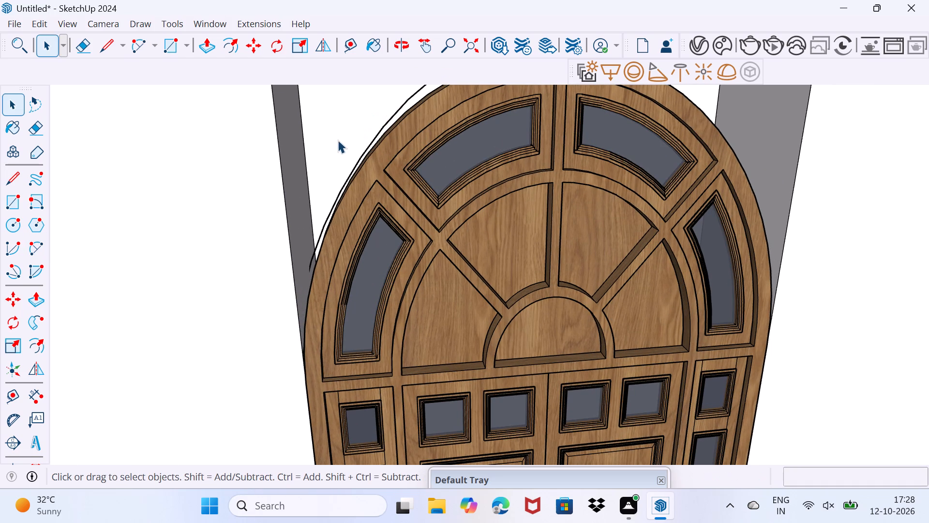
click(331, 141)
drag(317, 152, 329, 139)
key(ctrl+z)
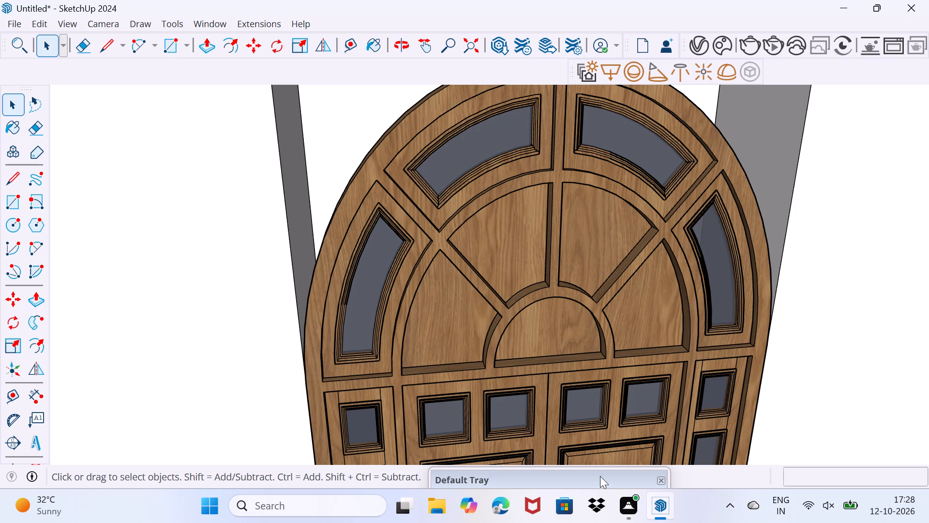
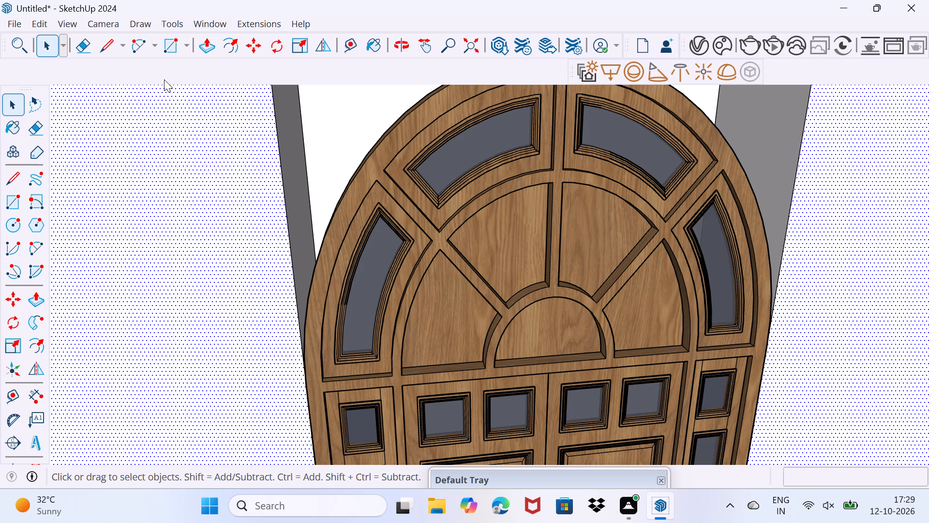
Examine how the arched door's curved top meets the side edges and upper corners of the porch doorway.
click(221, 125)
scroll(223, 114, up, 1)
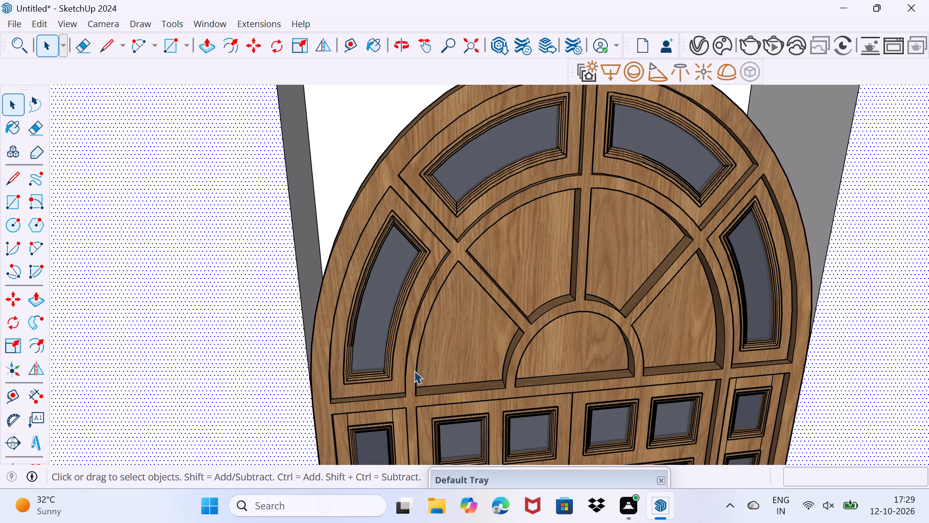
drag(125, 273, 163, 217)
middle_drag(190, 252, 261, 263)
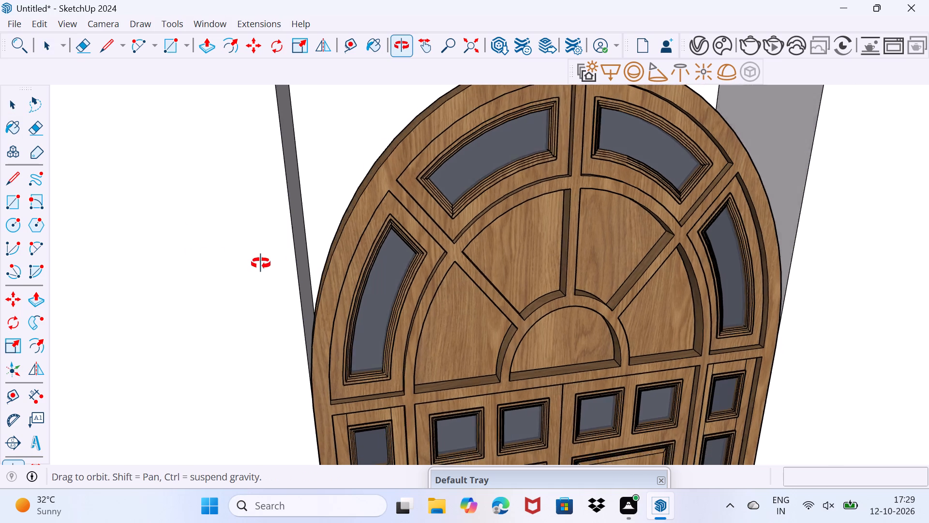
middle_drag(261, 263, 297, 259)
scroll(302, 270, up, 4)
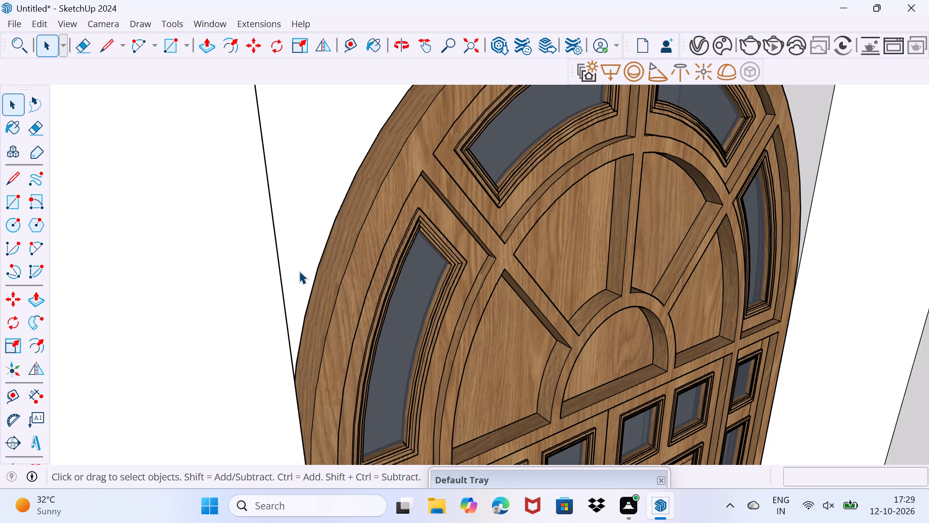
middle_drag(300, 294, 194, 387)
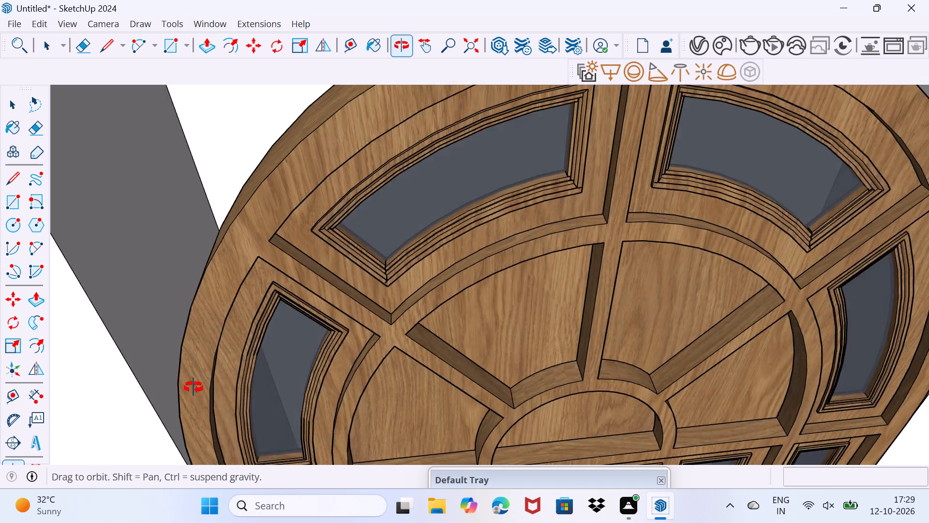
middle_drag(194, 387, 205, 333)
scroll(205, 333, down, 4)
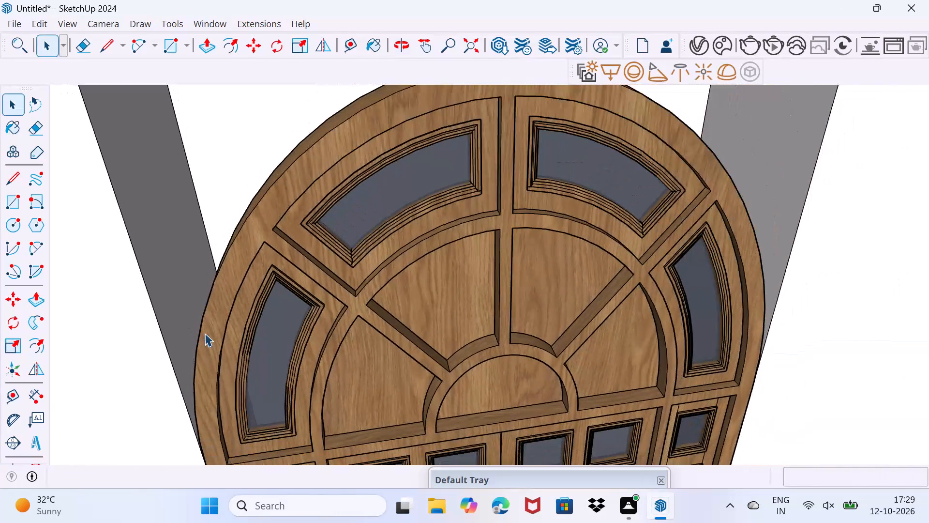
scroll(205, 333, down, 12)
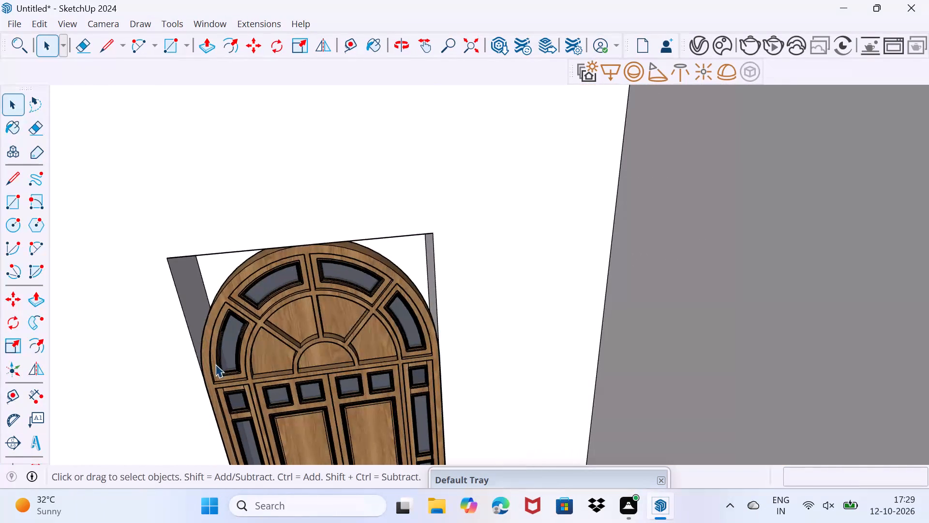
Delete the arched wooden door from the porch doorway.
middle_drag(215, 358, 225, 196)
click(285, 279)
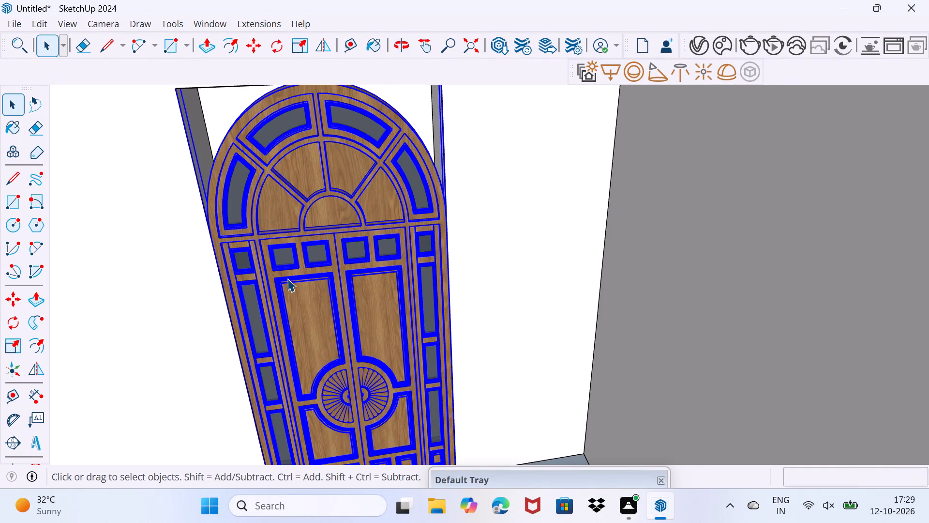
key(Delete)
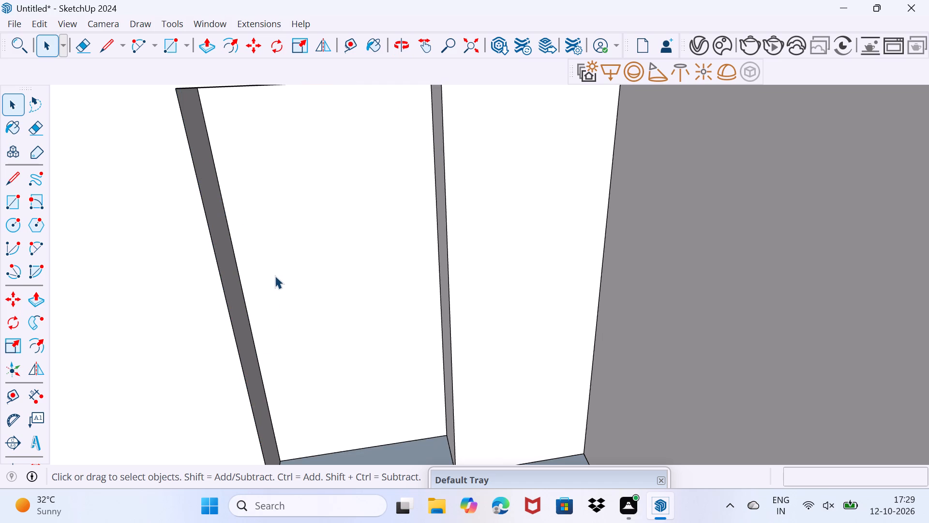
Open 3D Warehouse and search its content for "doors".
click(216, 26)
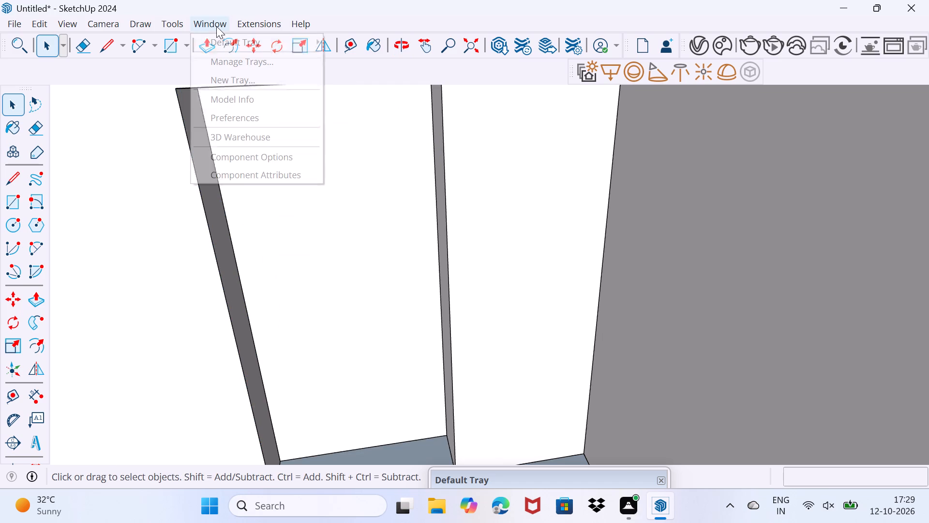
click(264, 139)
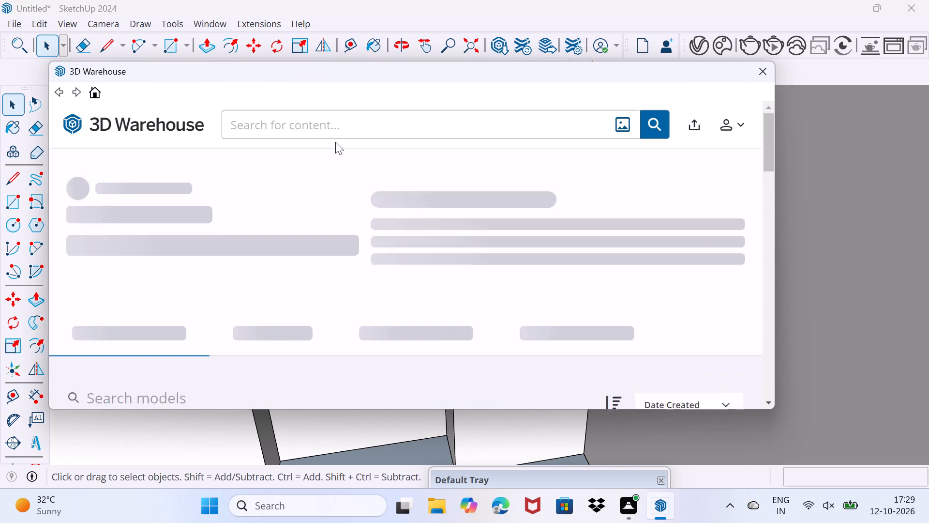
click(343, 123)
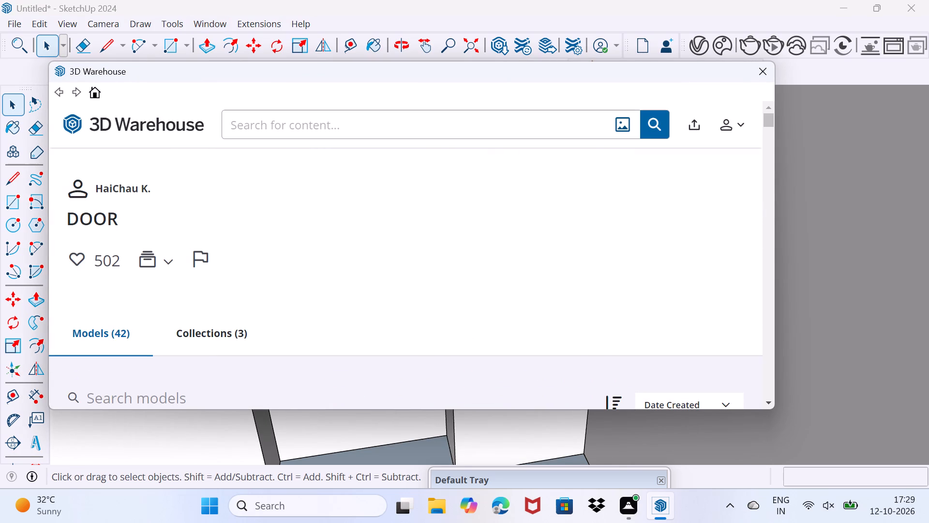
text(doors)
key(Return)
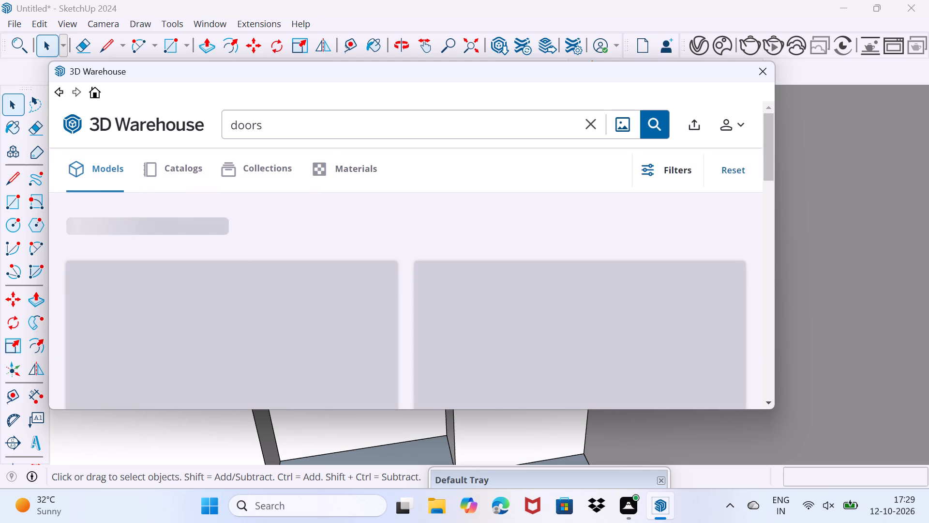
Browse the door models in the search results for a replacement that suits the rectangular porch doorway.
scroll(276, 252, down, 2)
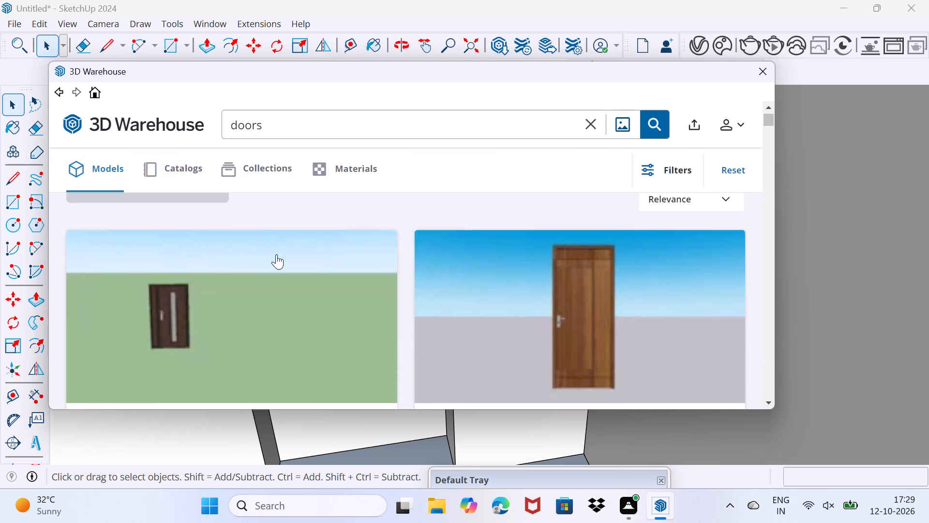
scroll(276, 254, down, 13)
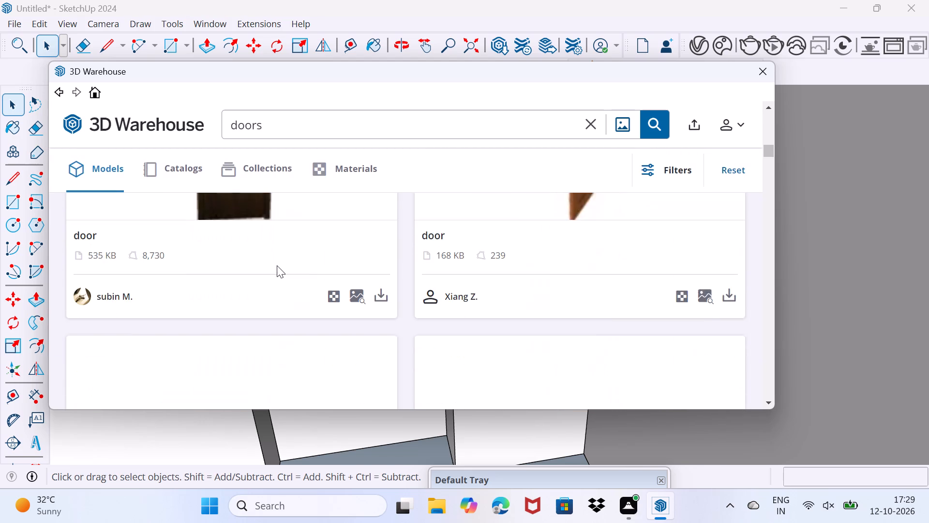
scroll(277, 265, down, 8)
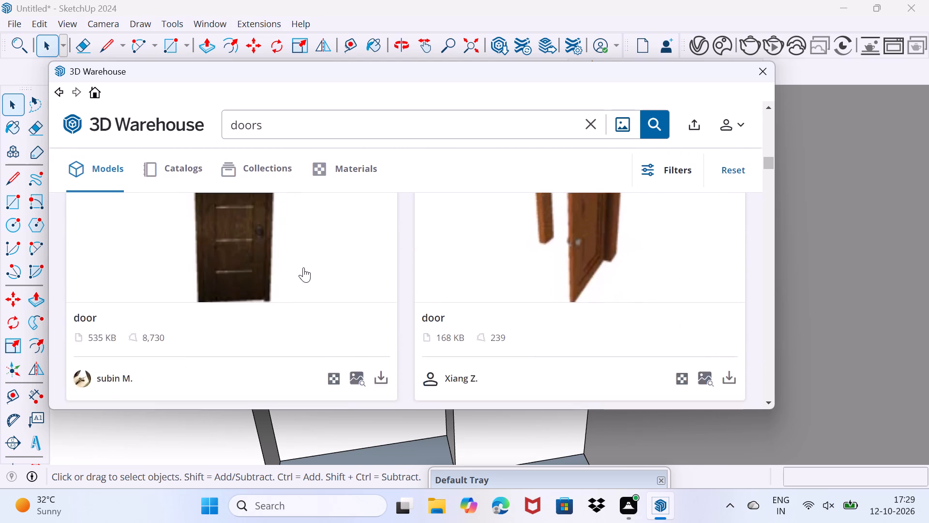
scroll(303, 267, down, 10)
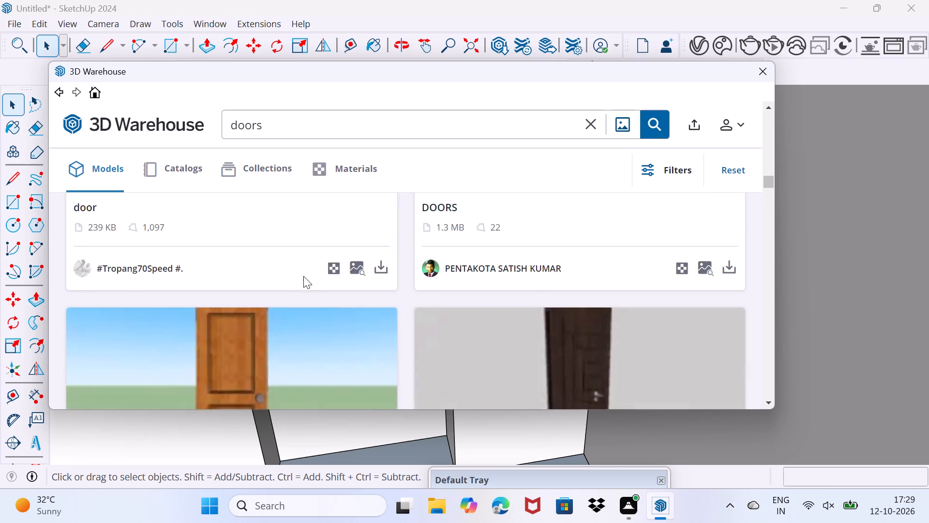
scroll(303, 276, down, 4)
scroll(303, 276, up, 4)
scroll(303, 276, down, 6)
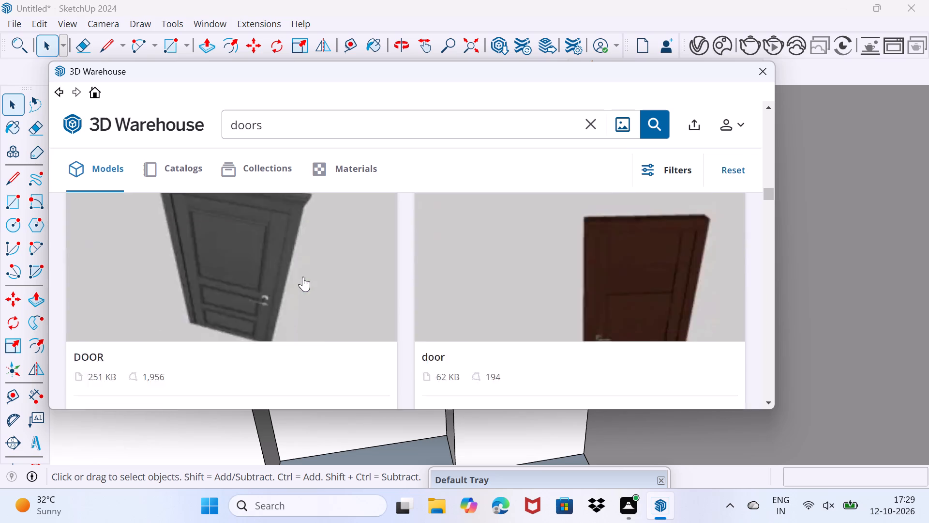
scroll(303, 277, down, 11)
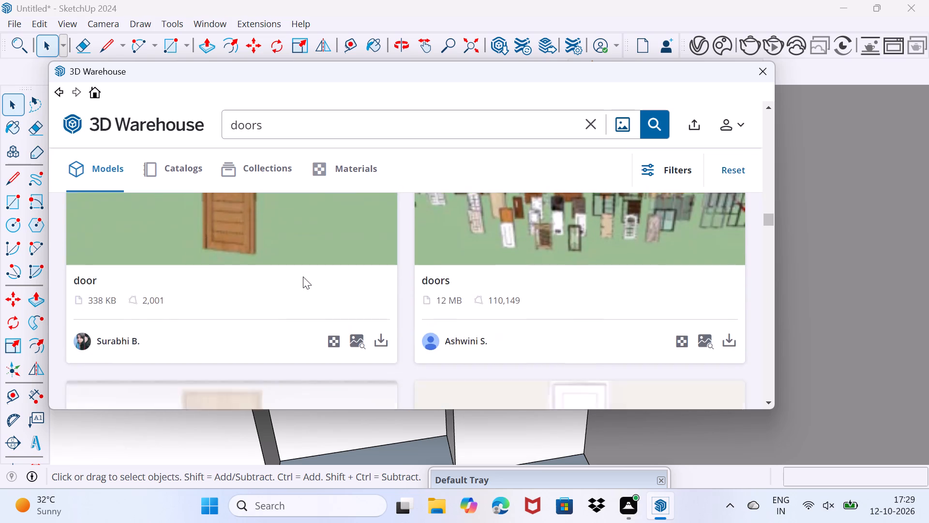
scroll(303, 277, down, 4)
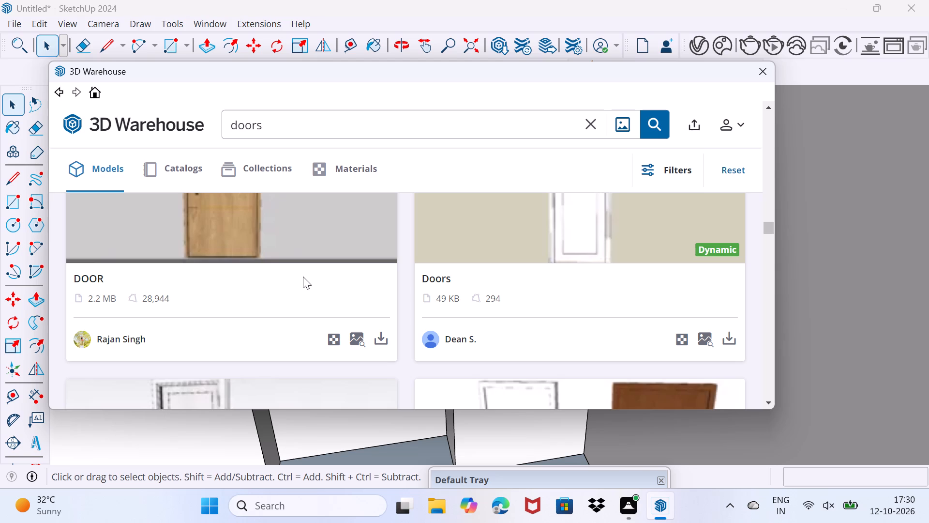
scroll(340, 263, down, 7)
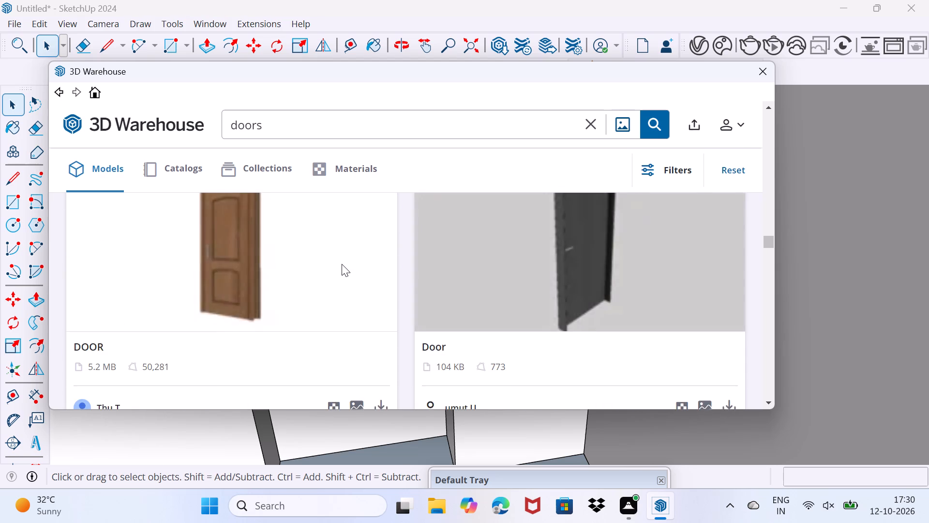
scroll(342, 265, down, 7)
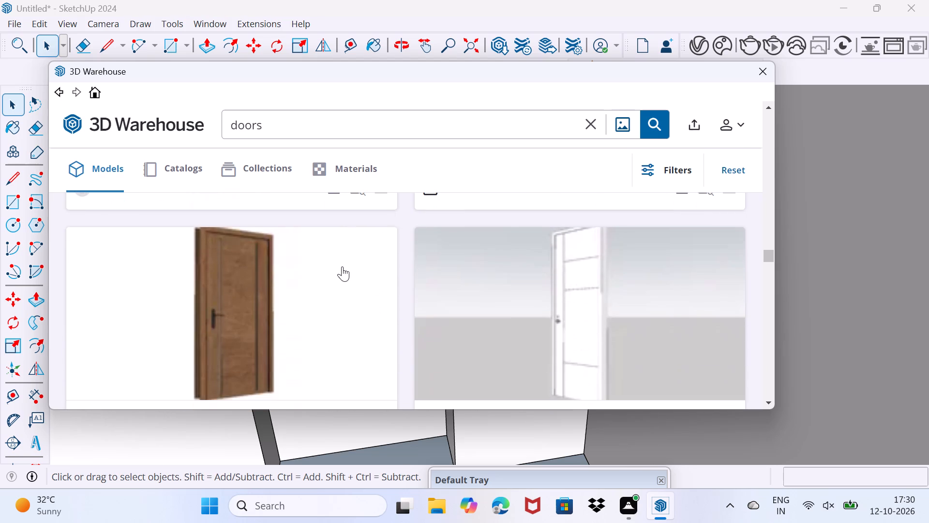
scroll(370, 253, up, 2)
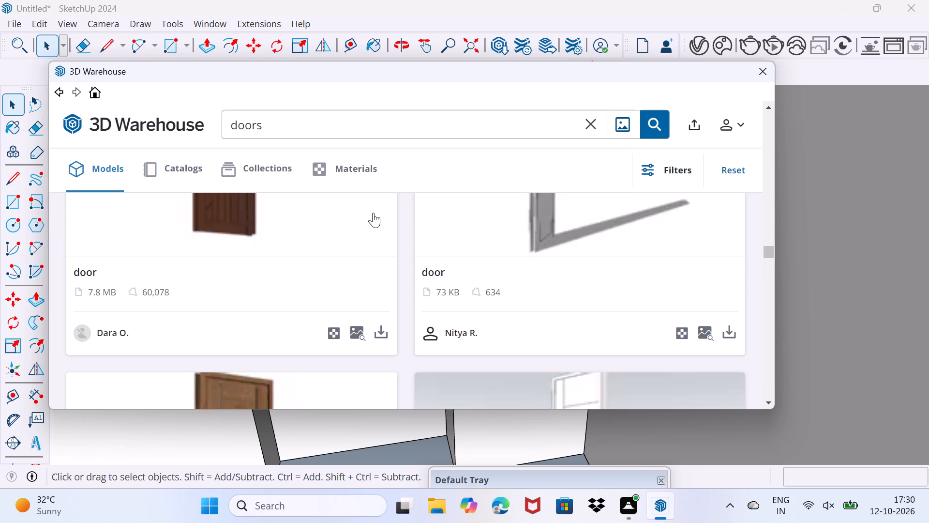
scroll(30, 349, up, 1)
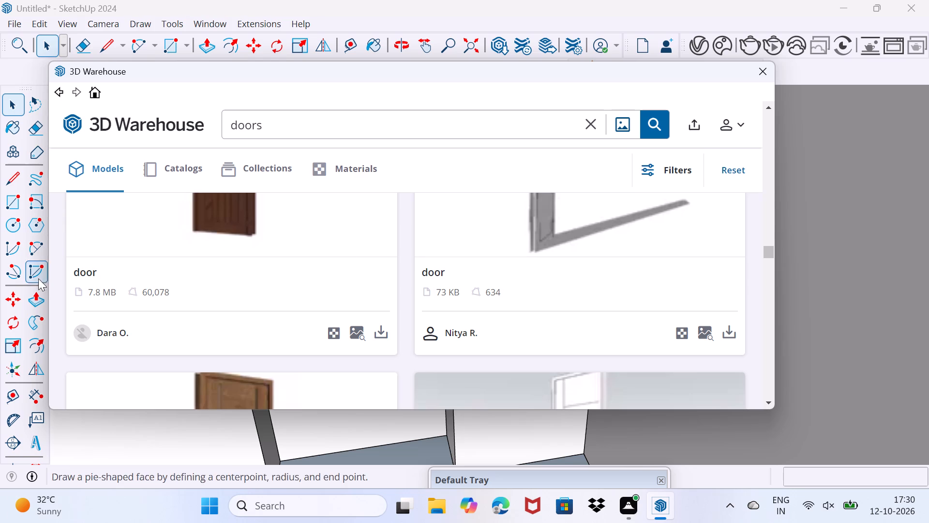
scroll(260, 326, down, 11)
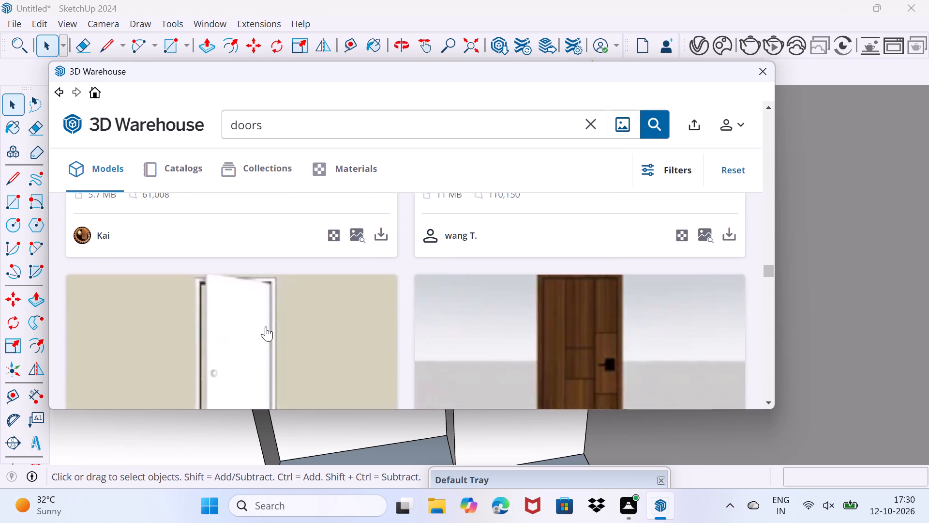
scroll(266, 326, down, 10)
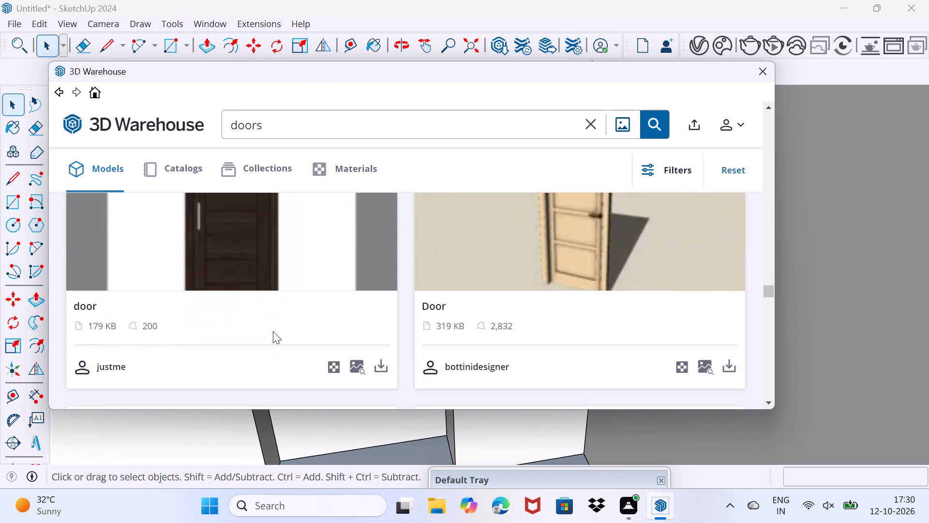
scroll(273, 331, down, 10)
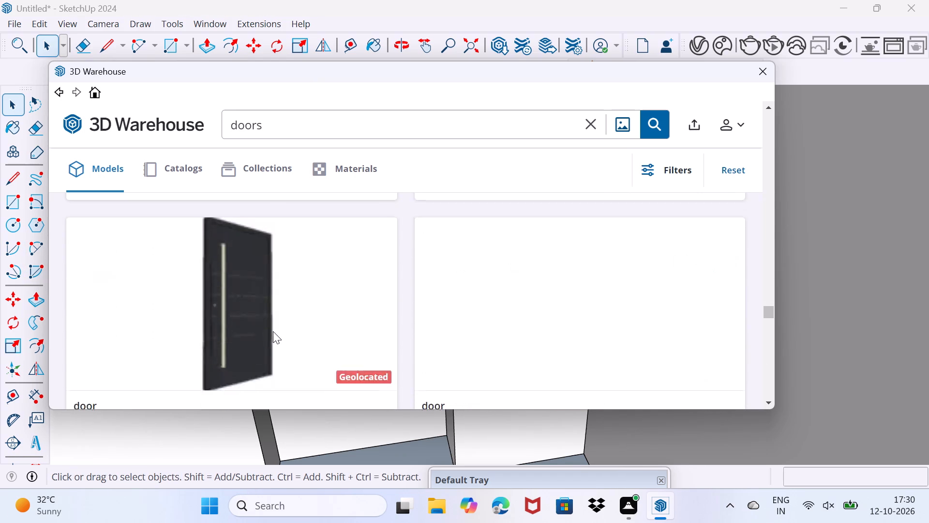
scroll(273, 331, down, 12)
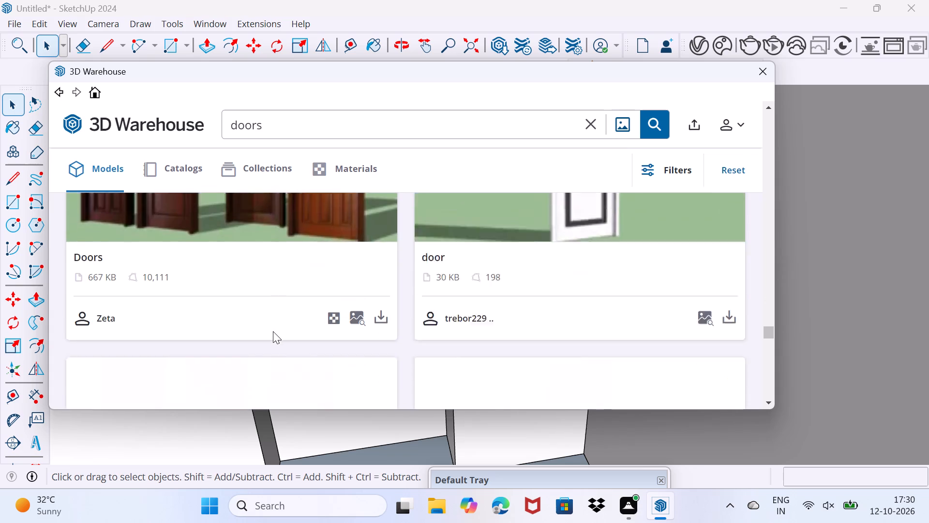
scroll(273, 331, up, 4)
scroll(273, 331, down, 9)
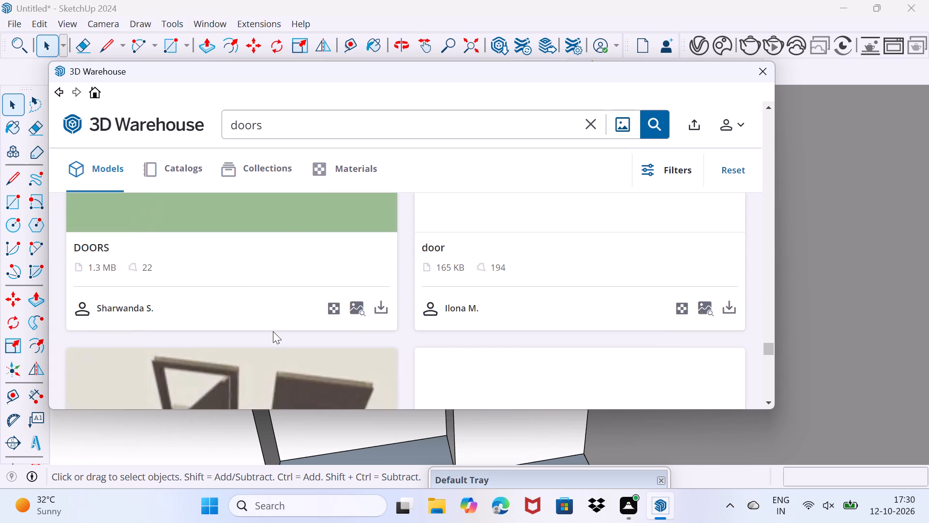
scroll(273, 331, down, 10)
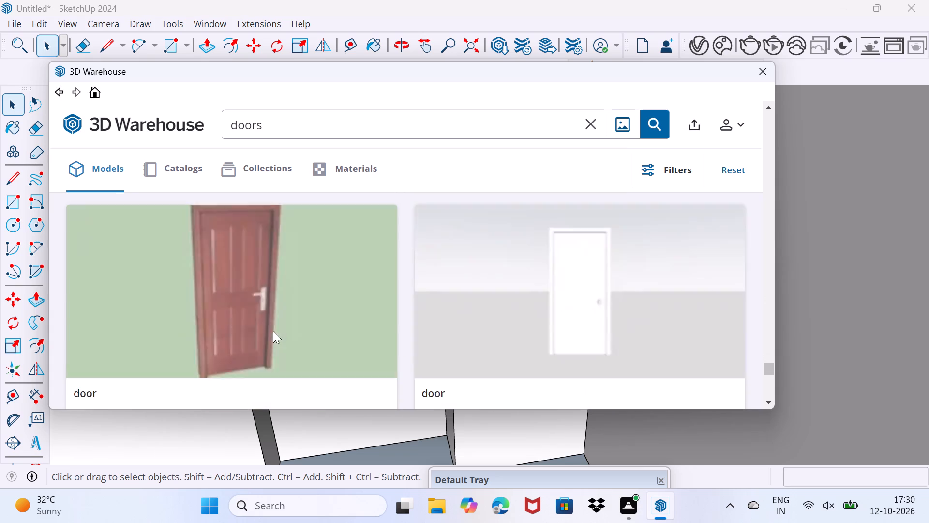
scroll(273, 331, down, 9)
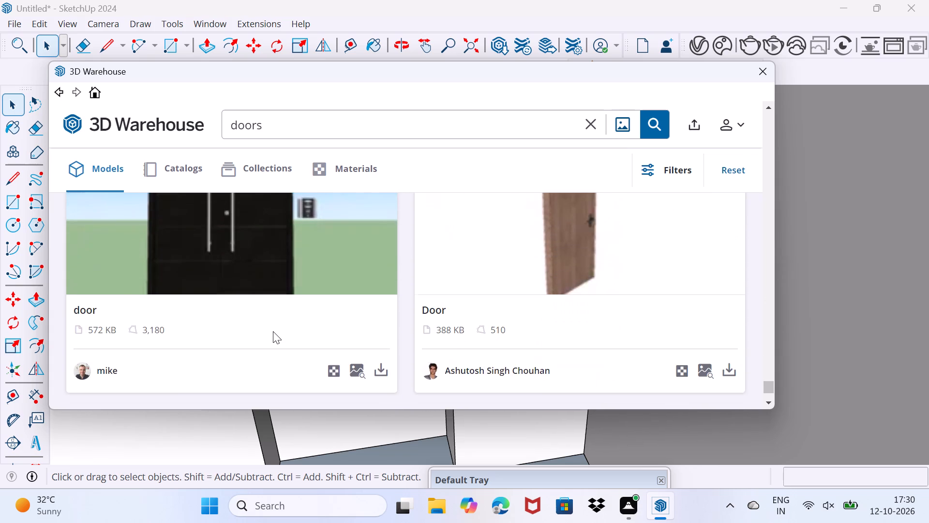
scroll(273, 331, down, 6)
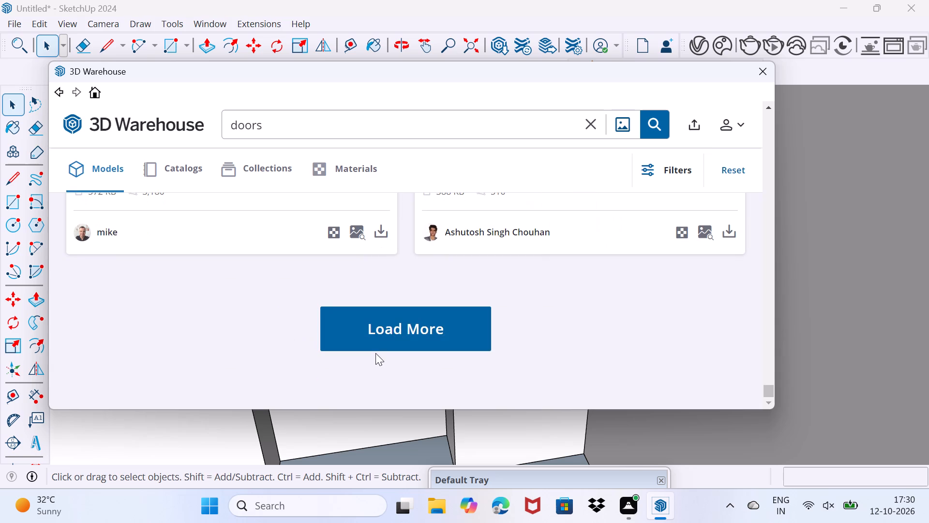
Browse the door collections in the "doors" search and look through the "door" collection of wooden entrance doors.
click(276, 174)
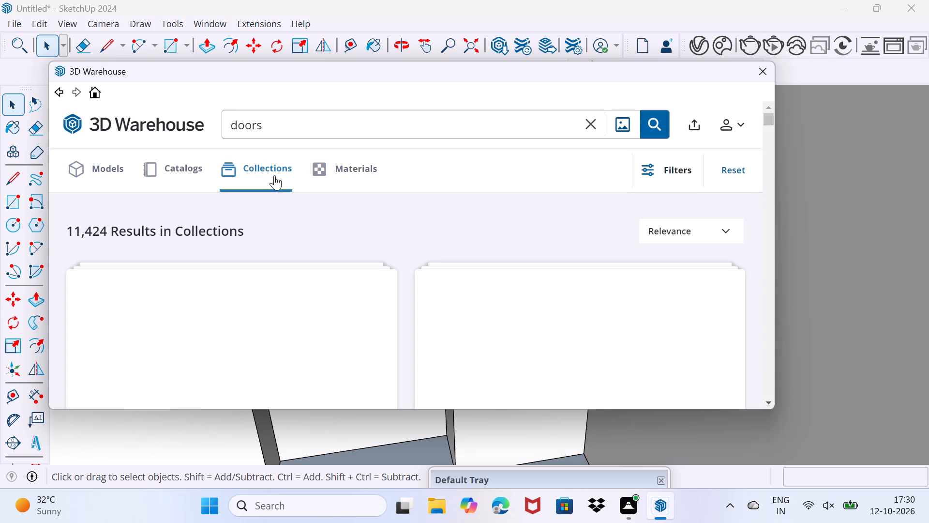
scroll(288, 219, down, 6)
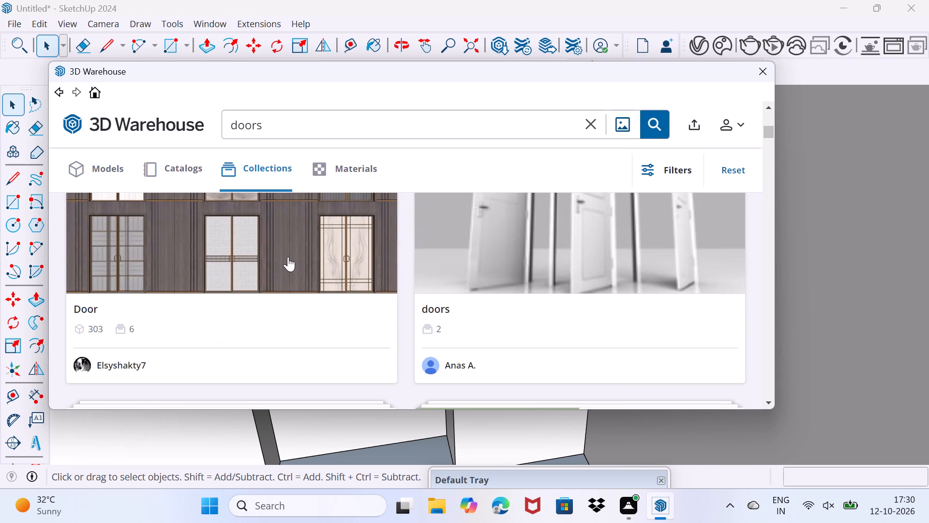
scroll(287, 258, down, 11)
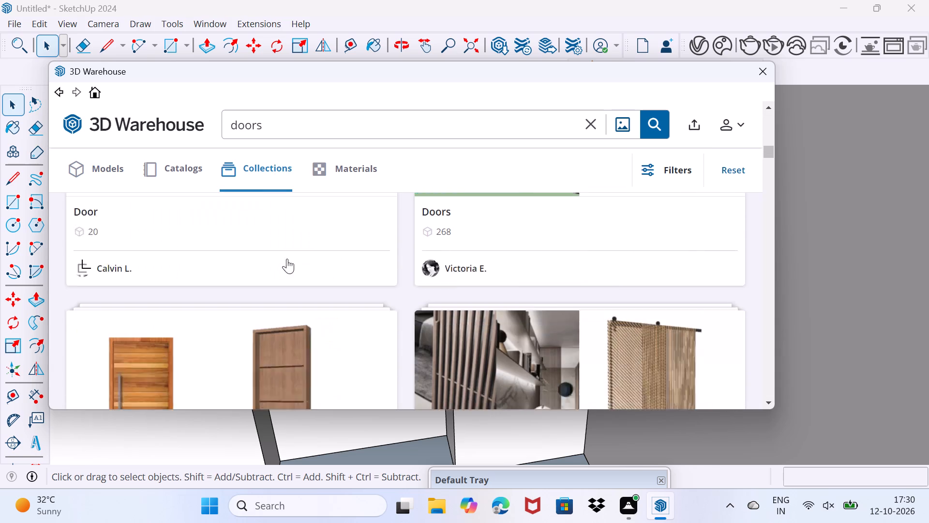
click(285, 277)
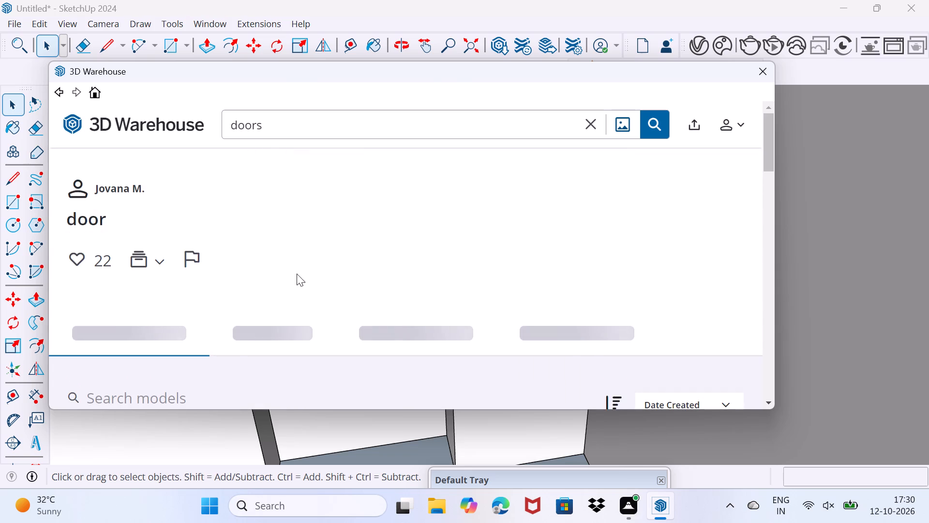
scroll(303, 270, down, 6)
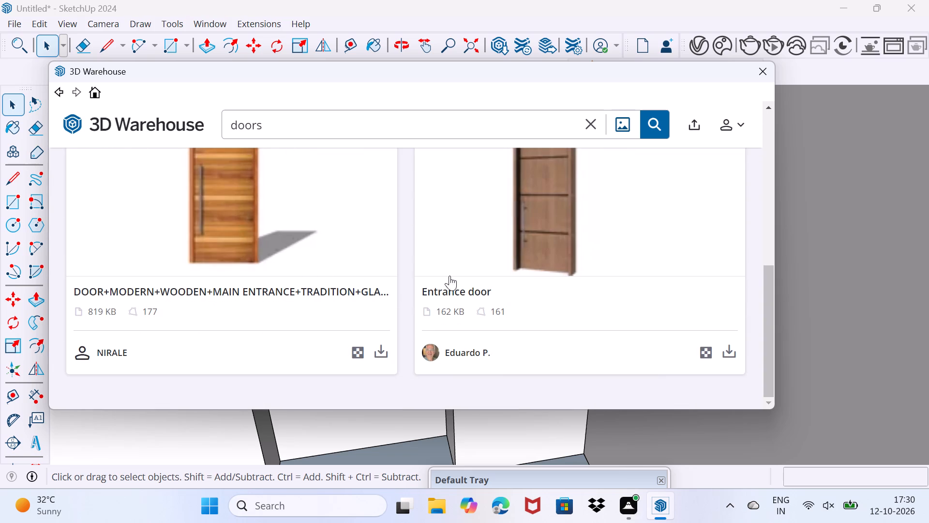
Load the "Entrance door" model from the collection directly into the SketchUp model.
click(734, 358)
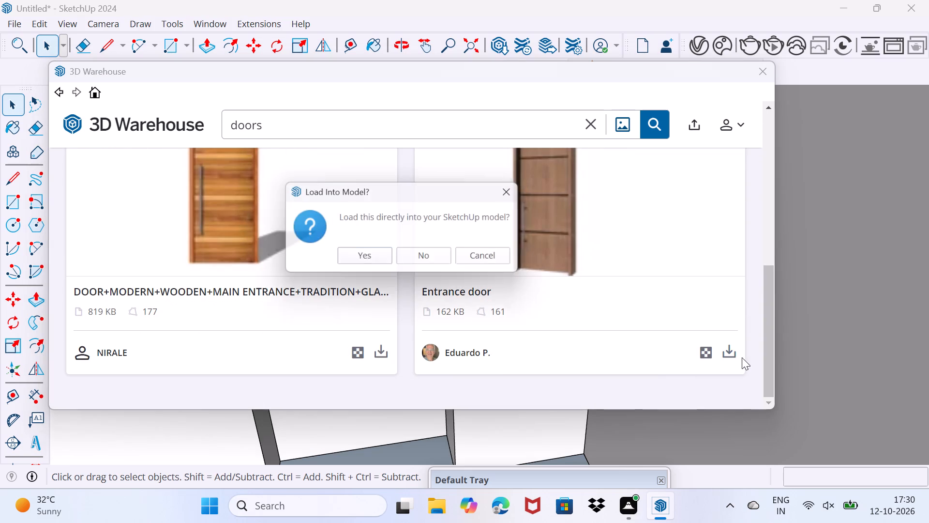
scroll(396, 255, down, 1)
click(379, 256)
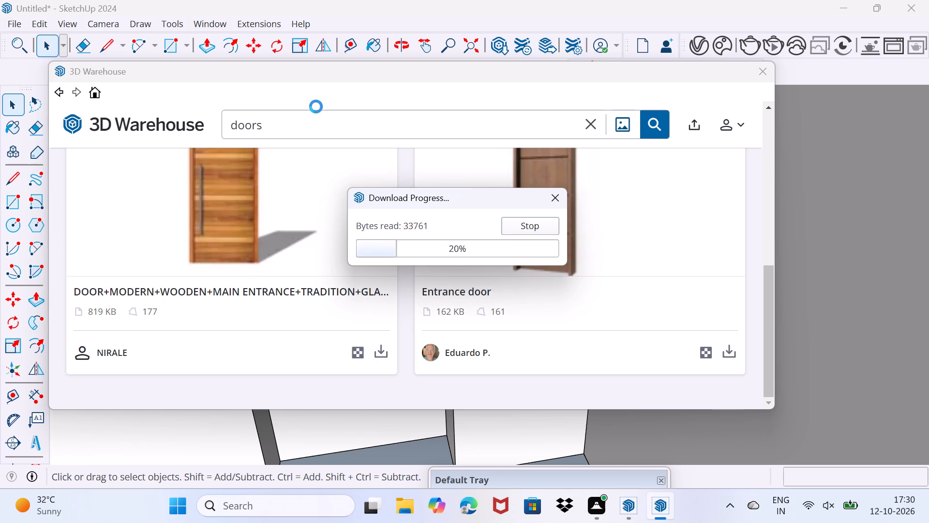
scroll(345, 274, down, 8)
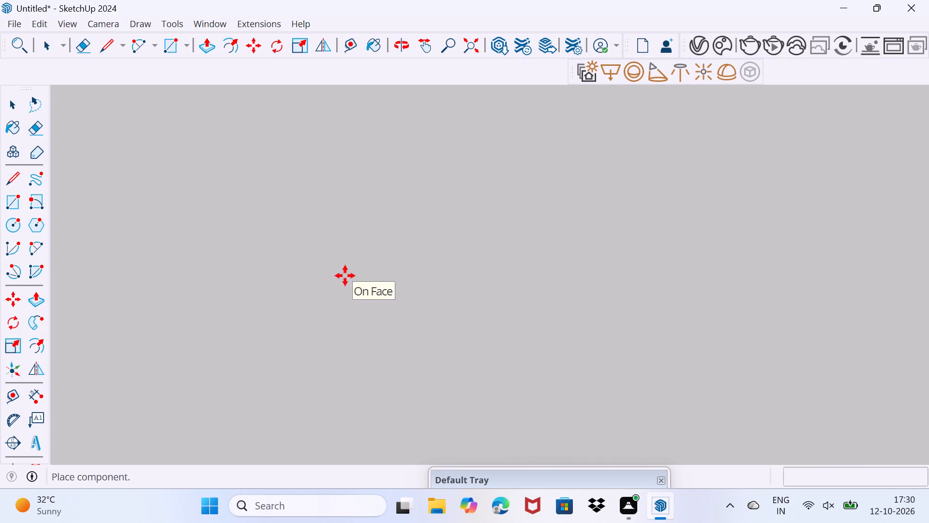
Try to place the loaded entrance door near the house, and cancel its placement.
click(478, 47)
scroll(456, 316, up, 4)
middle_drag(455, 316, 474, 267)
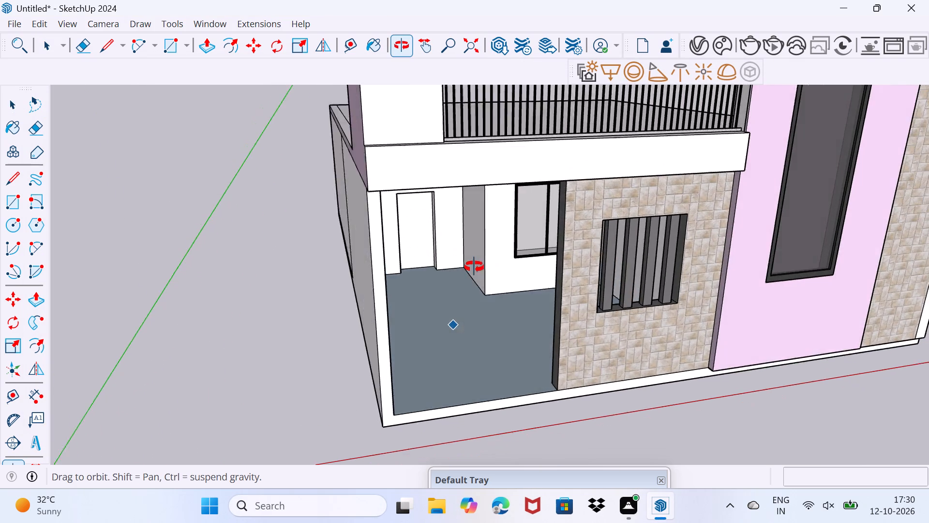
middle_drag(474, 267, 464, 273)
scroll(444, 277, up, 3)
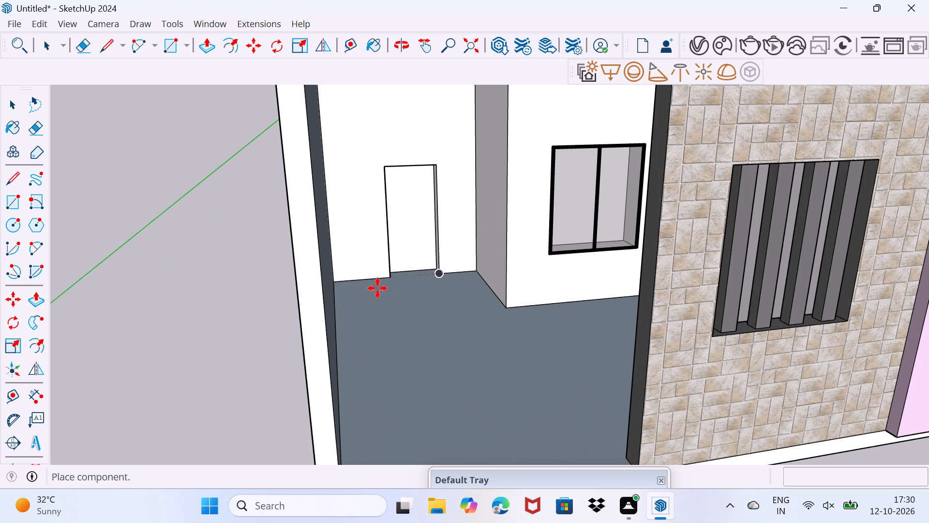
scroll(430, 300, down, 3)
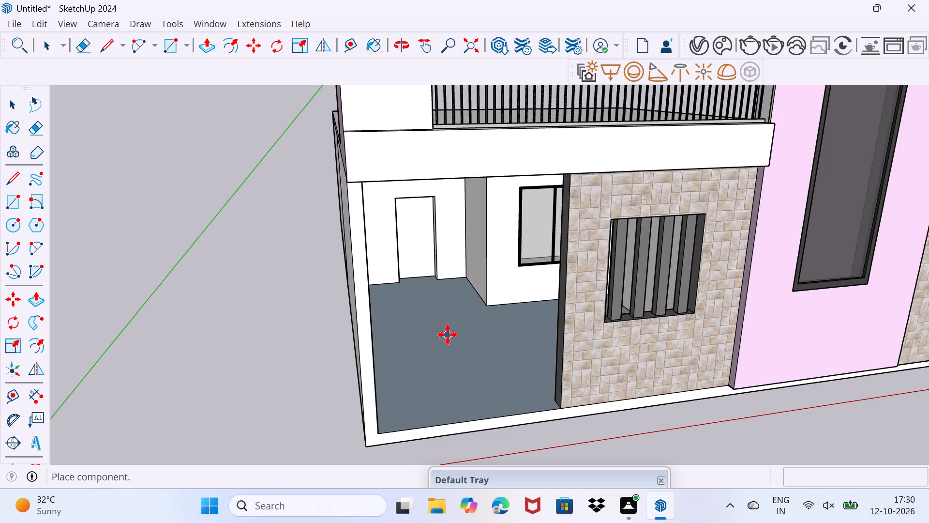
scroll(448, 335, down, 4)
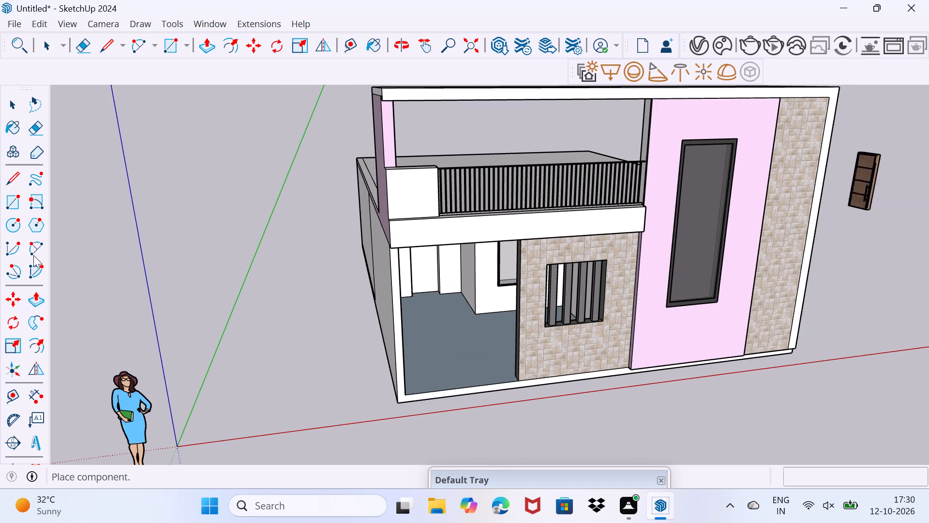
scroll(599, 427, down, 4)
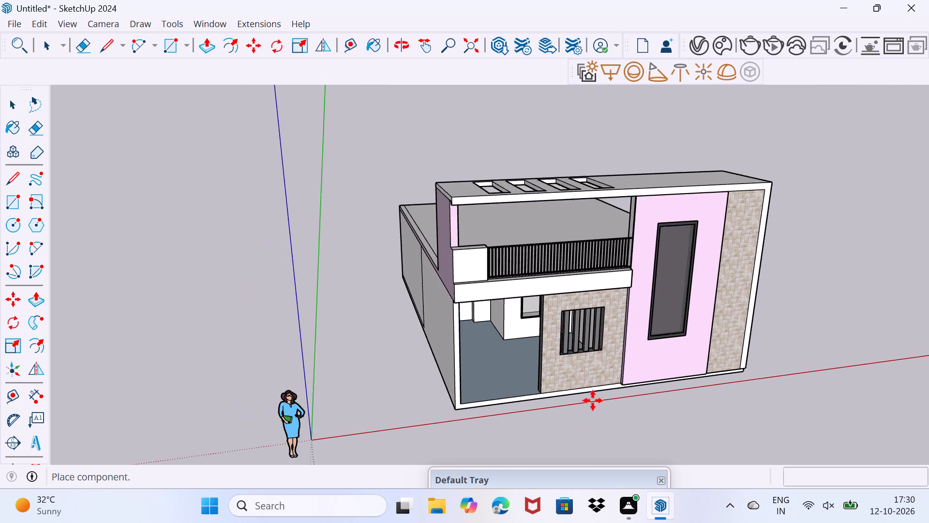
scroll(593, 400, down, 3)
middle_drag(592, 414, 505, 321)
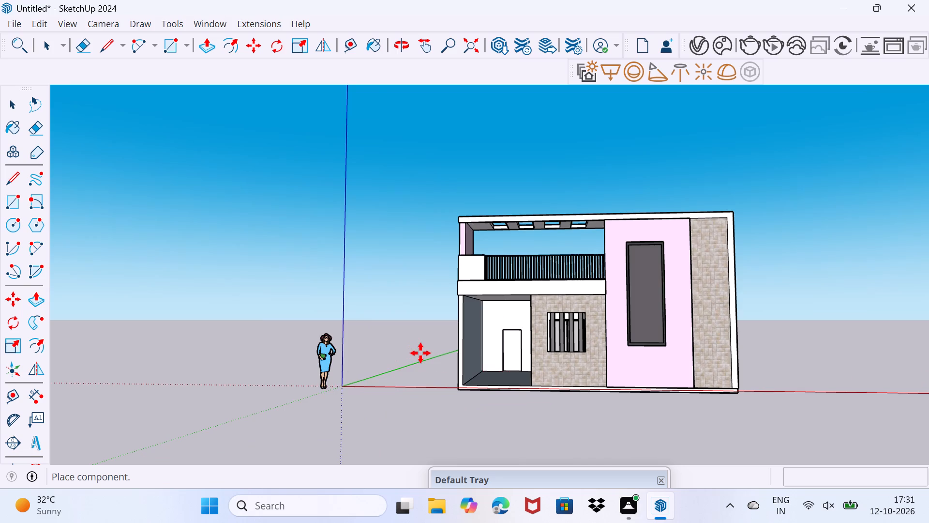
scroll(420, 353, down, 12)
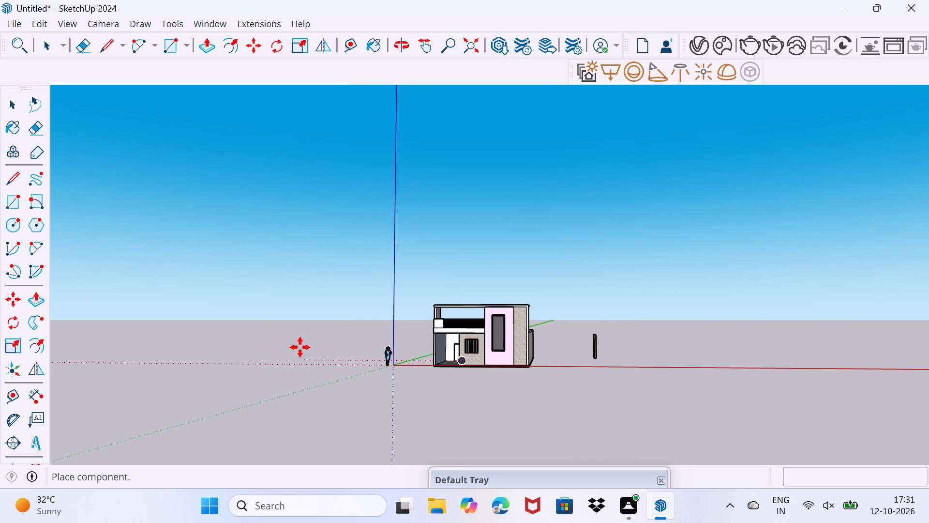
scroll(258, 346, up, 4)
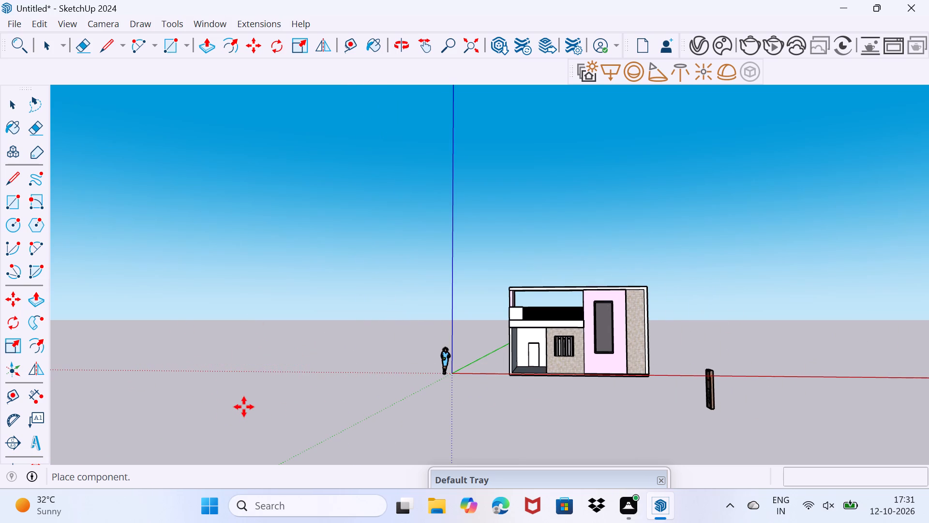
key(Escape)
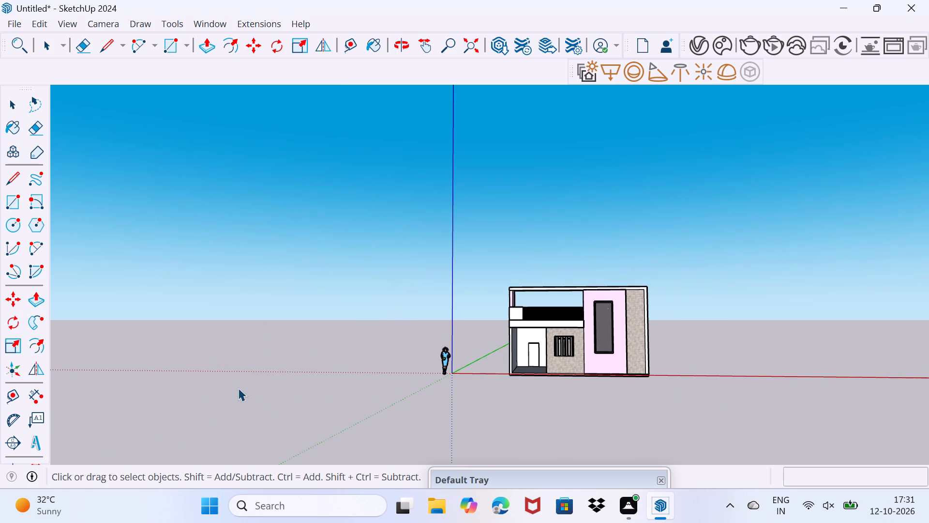
Reopen 3D Warehouse and search its content for "doors".
scroll(421, 379, up, 1)
scroll(597, 386, up, 4)
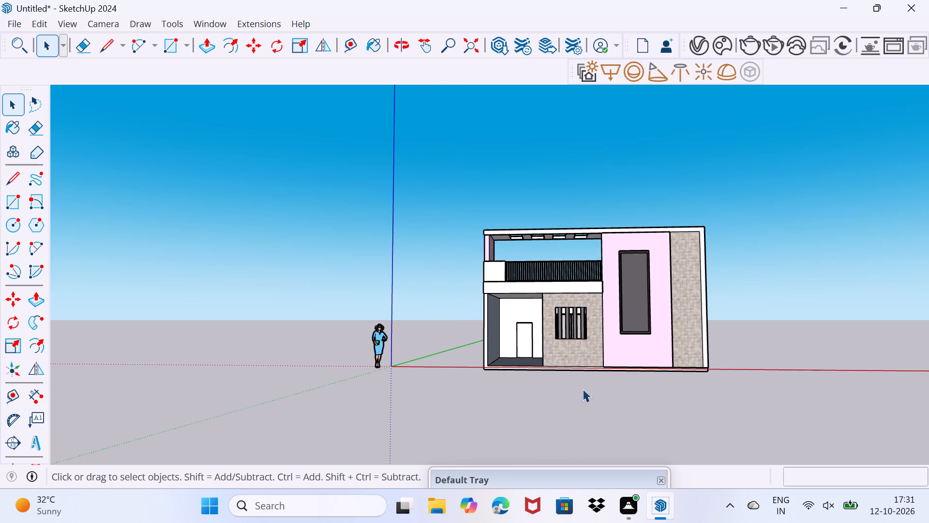
scroll(583, 389, up, 4)
middle_click(583, 389)
middle_drag(565, 396, 586, 406)
scroll(550, 377, up, 3)
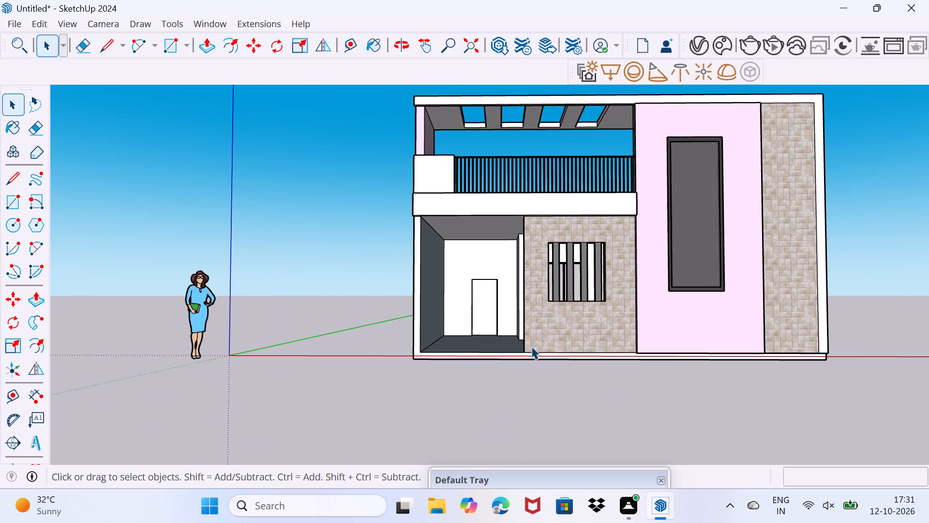
scroll(527, 331, up, 3)
middle_drag(508, 326, 536, 343)
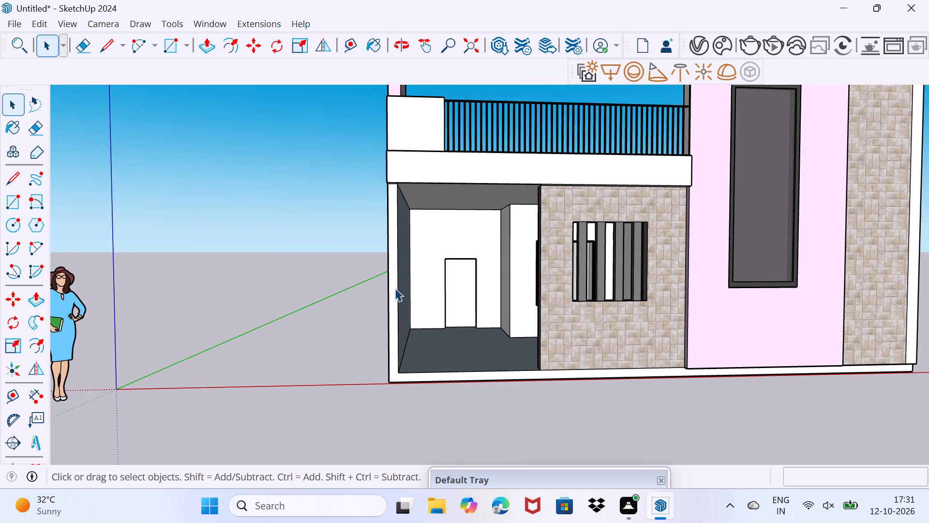
click(207, 25)
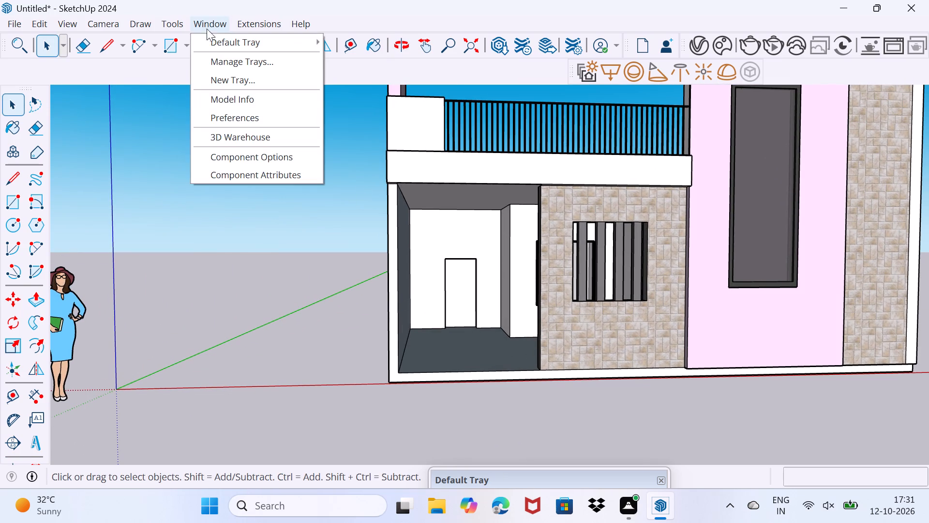
click(230, 137)
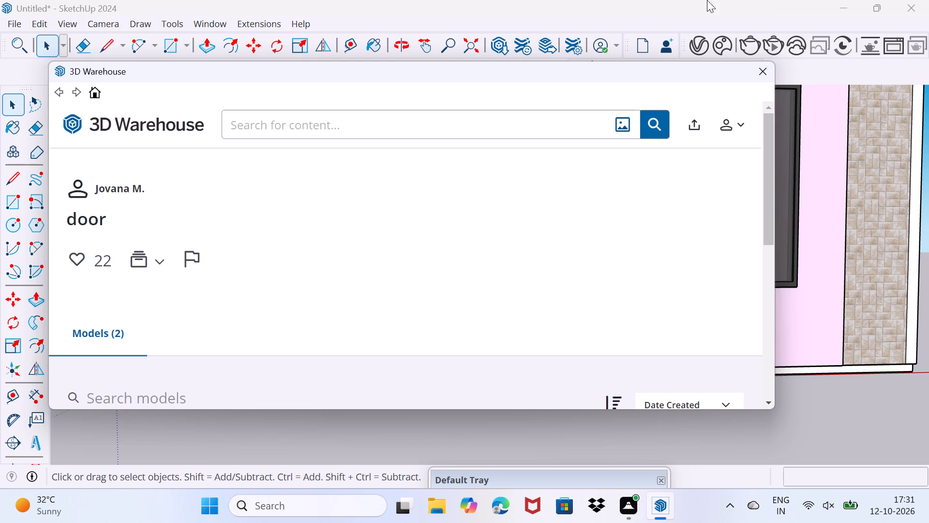
click(576, 120)
text(doors)
key(Return)
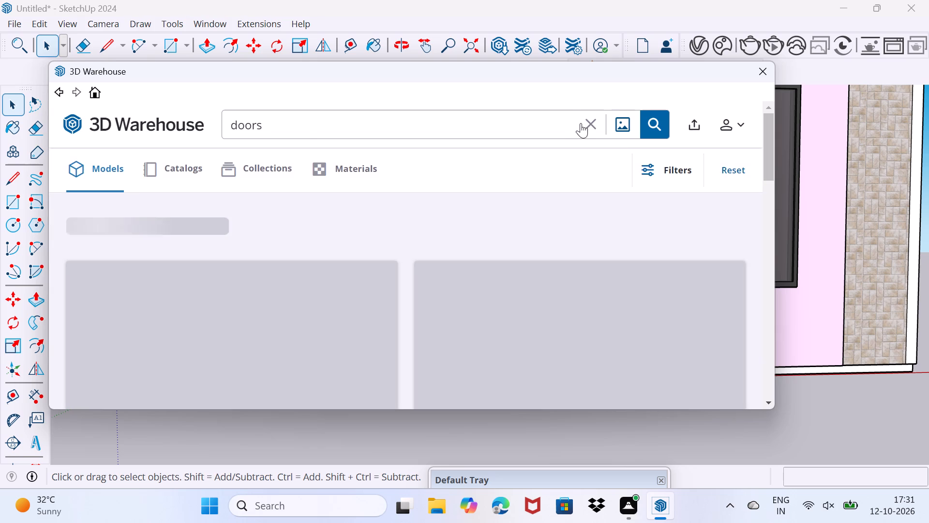
Find the dark 535 KB model named "door" among the search results and load it directly into the SketchUp model.
scroll(564, 288, down, 3)
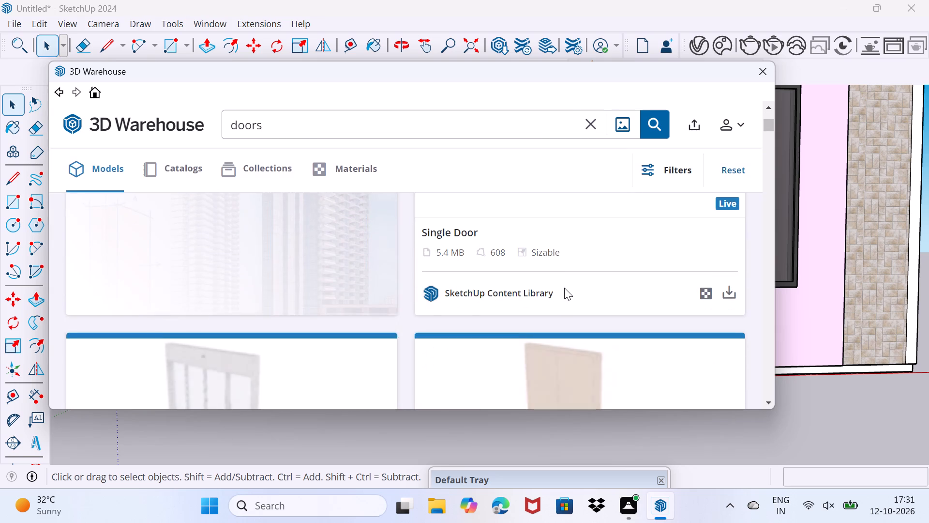
scroll(564, 288, down, 12)
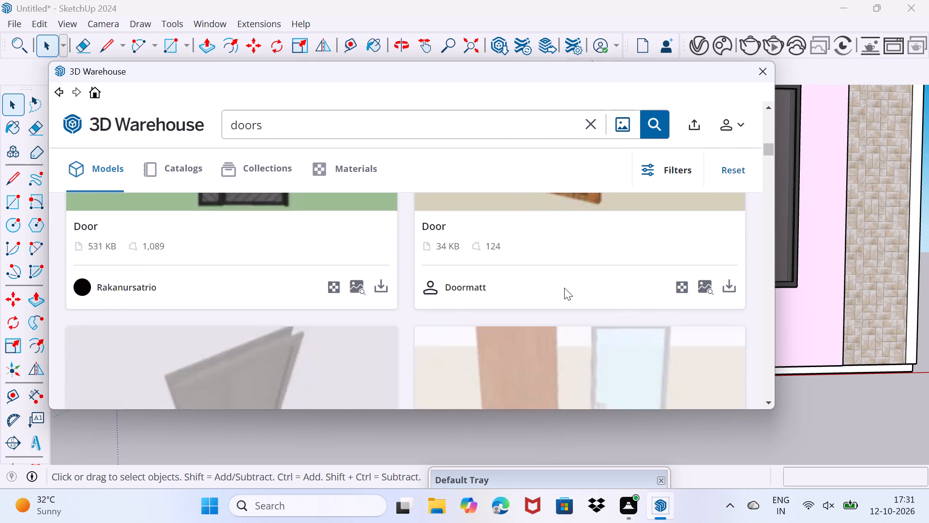
scroll(564, 288, down, 9)
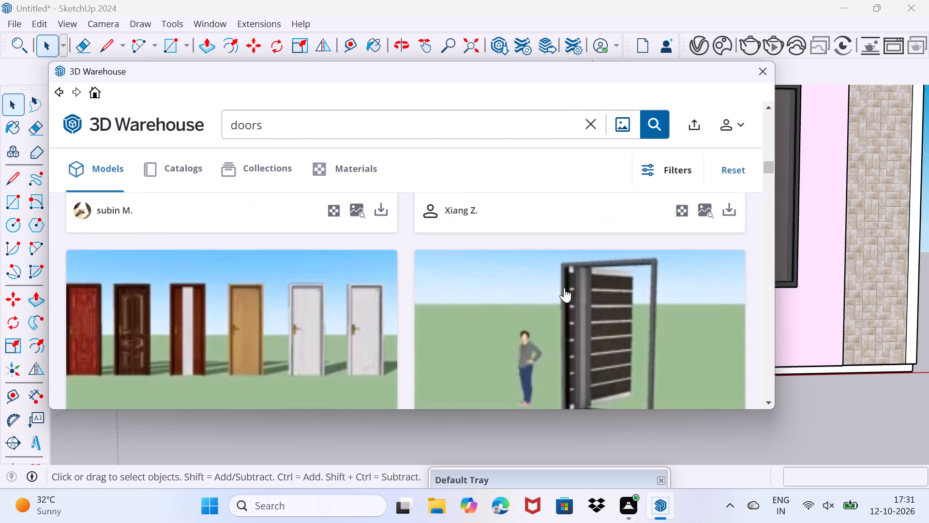
scroll(564, 288, up, 1)
click(388, 288)
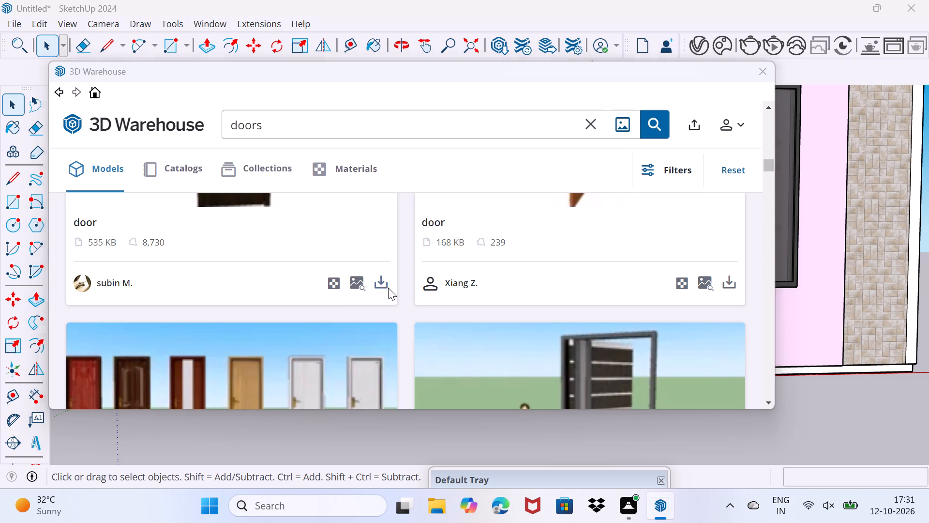
click(364, 257)
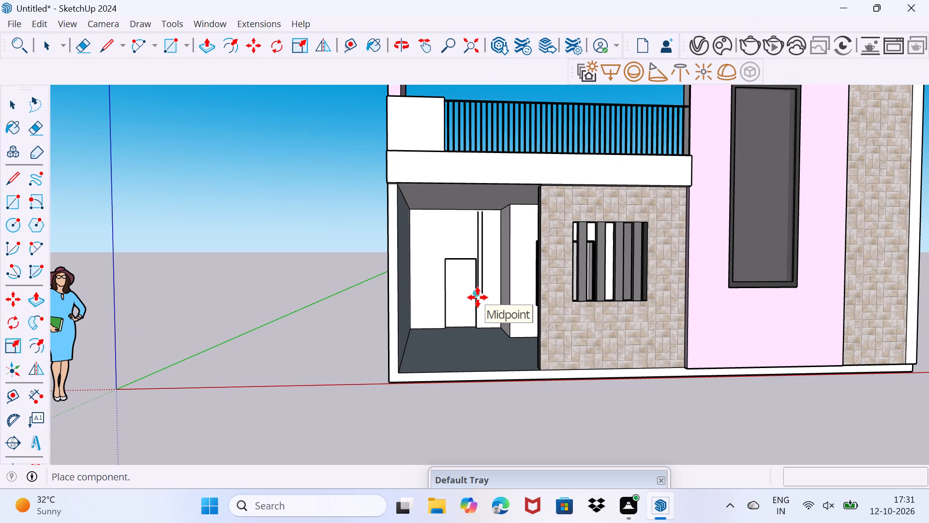
Place the loaded door on open ground in front of the house, between the human figure and the porch.
scroll(478, 296, down, 7)
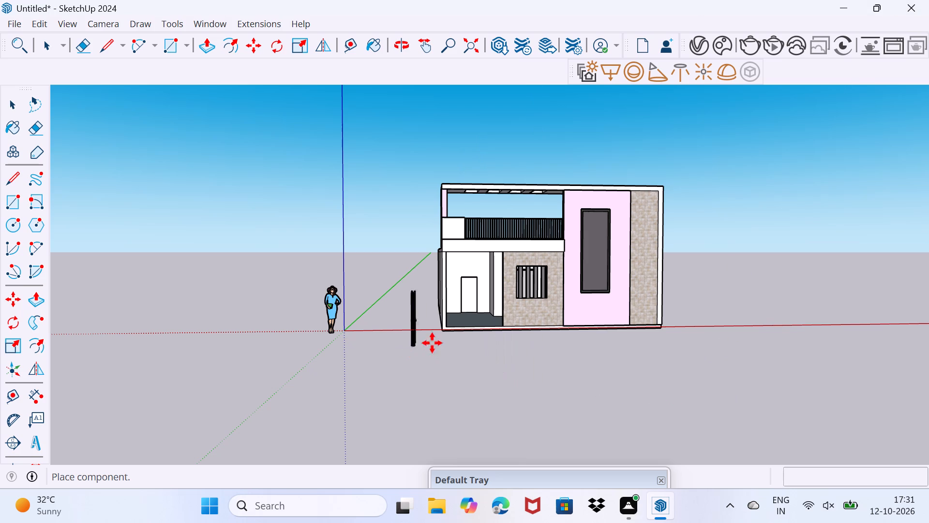
scroll(467, 338, up, 9)
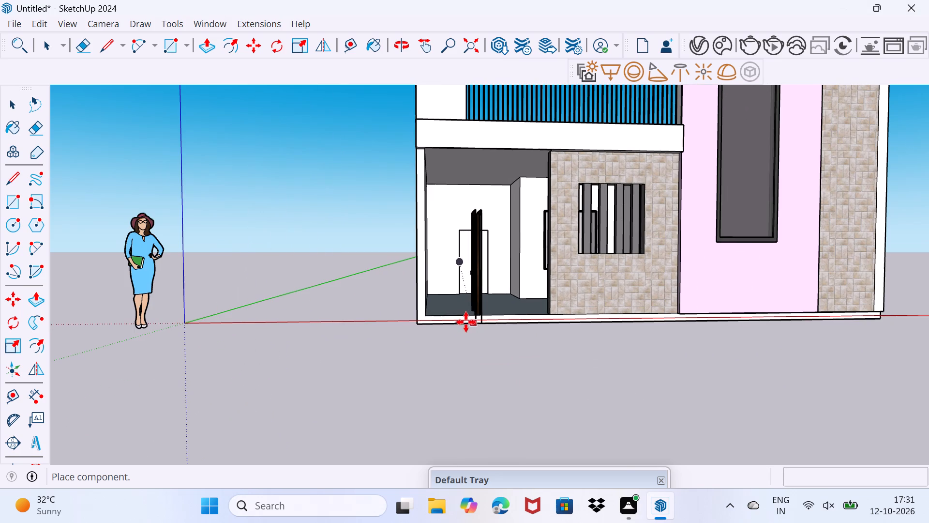
click(261, 395)
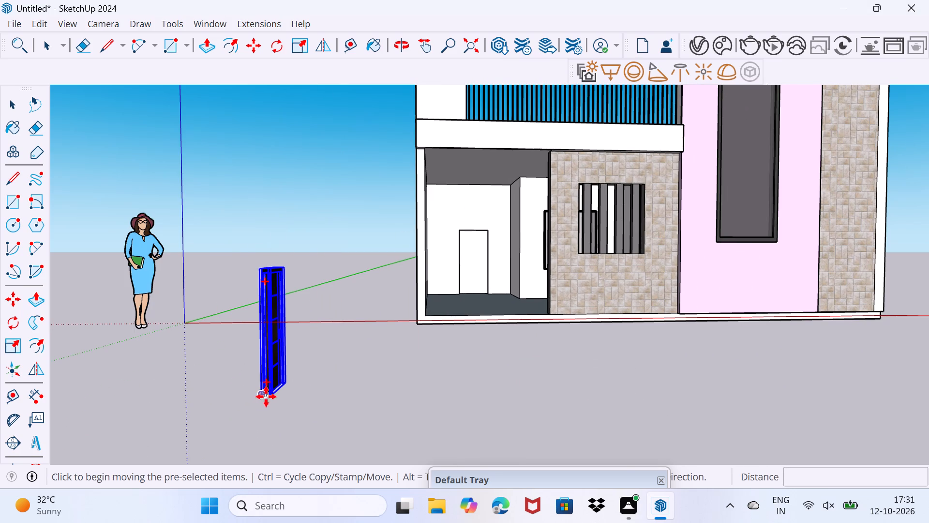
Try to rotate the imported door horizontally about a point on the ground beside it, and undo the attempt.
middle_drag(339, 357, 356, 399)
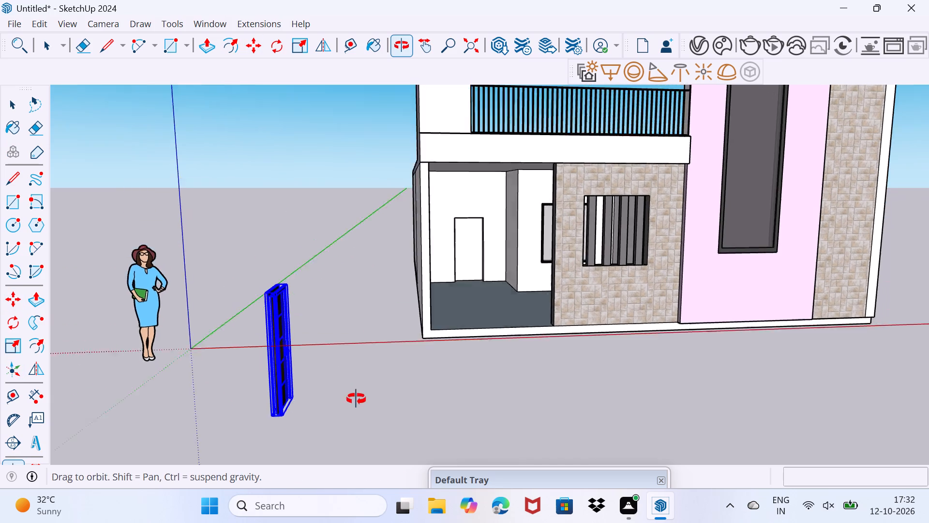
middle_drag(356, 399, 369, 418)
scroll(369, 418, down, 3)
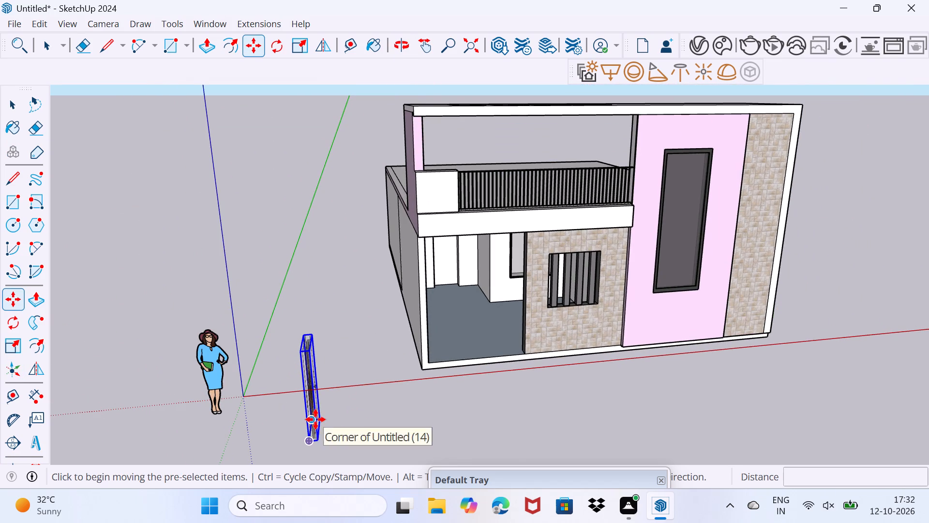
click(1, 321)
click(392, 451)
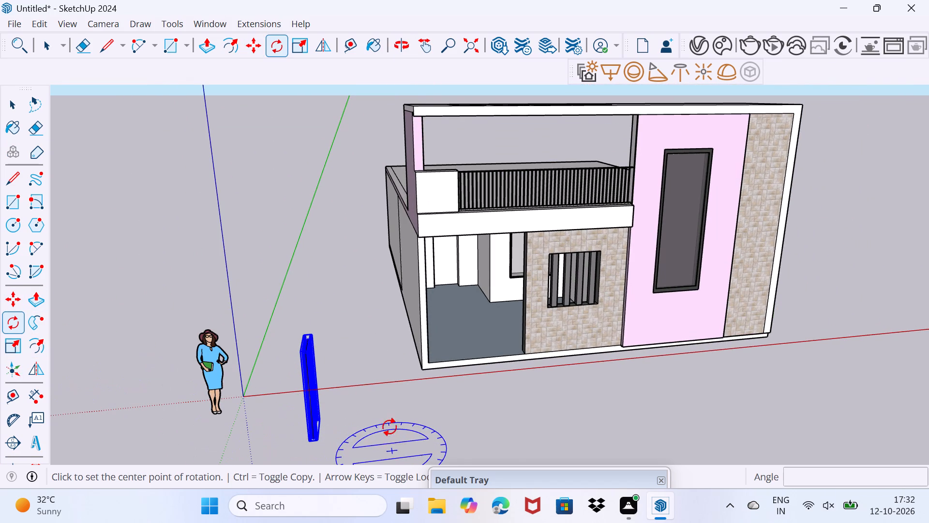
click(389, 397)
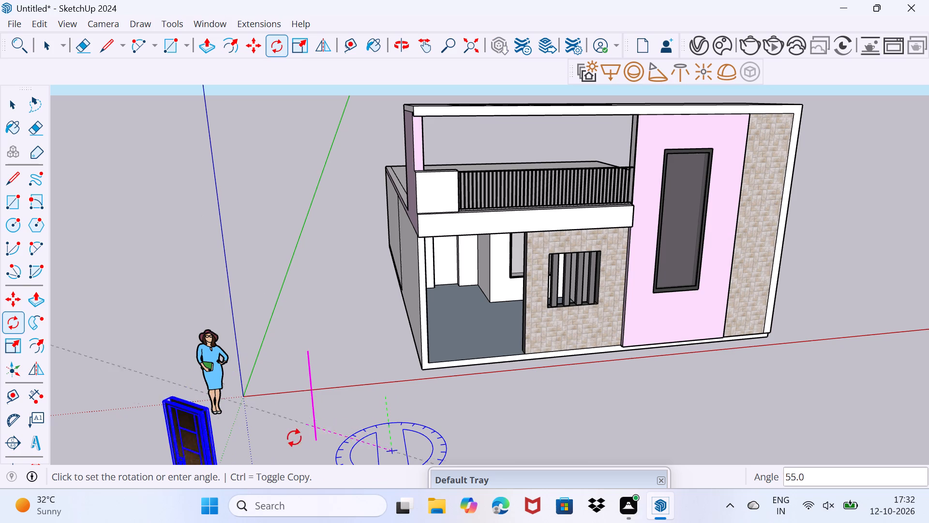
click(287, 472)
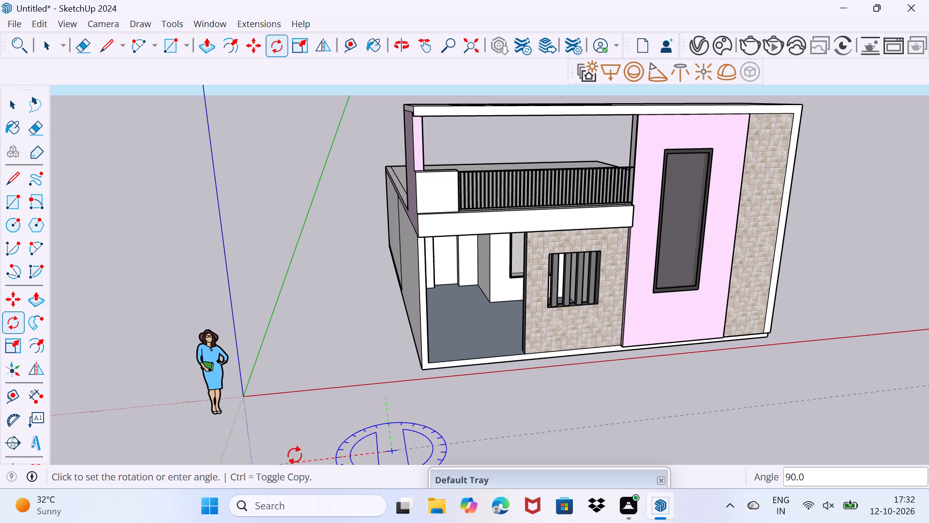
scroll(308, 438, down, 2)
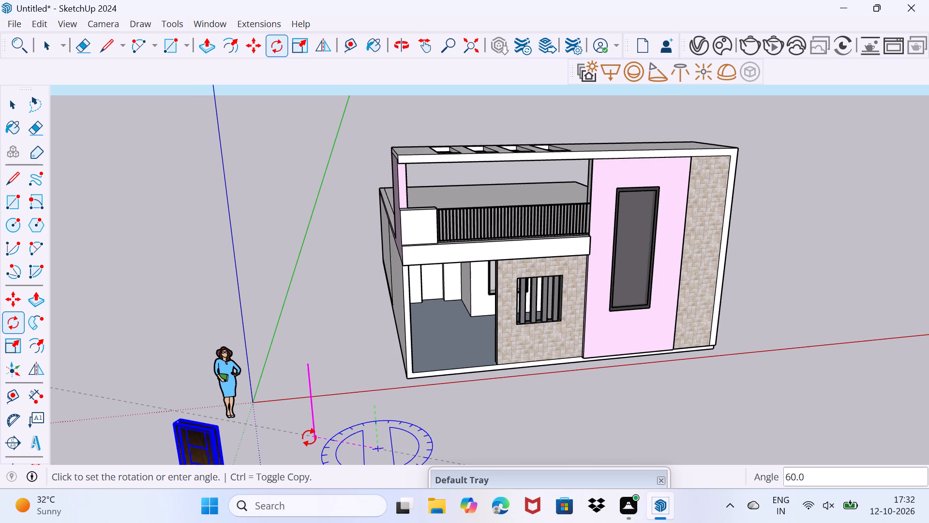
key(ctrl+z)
Rotate the imported door 90° horizontally about a ground point beside it so it faces the front.
click(375, 435)
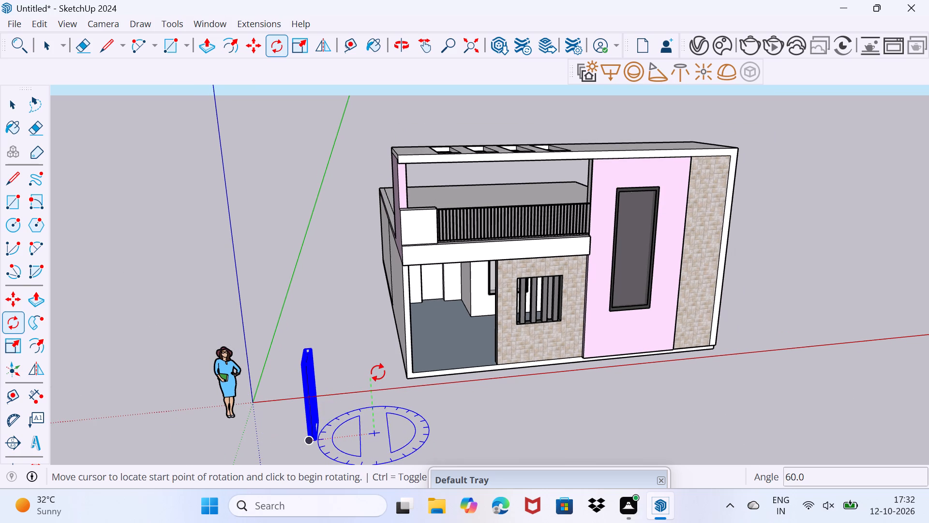
middle_drag(376, 369, 378, 276)
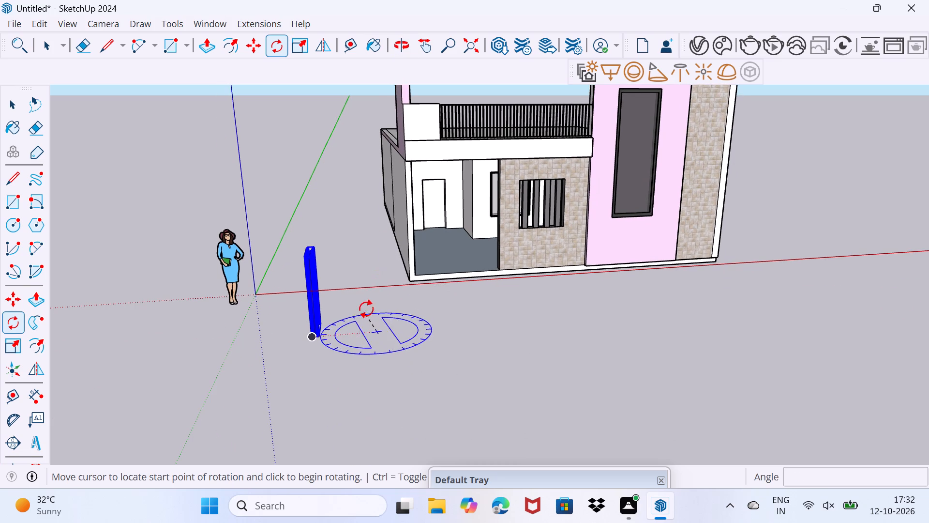
click(376, 280)
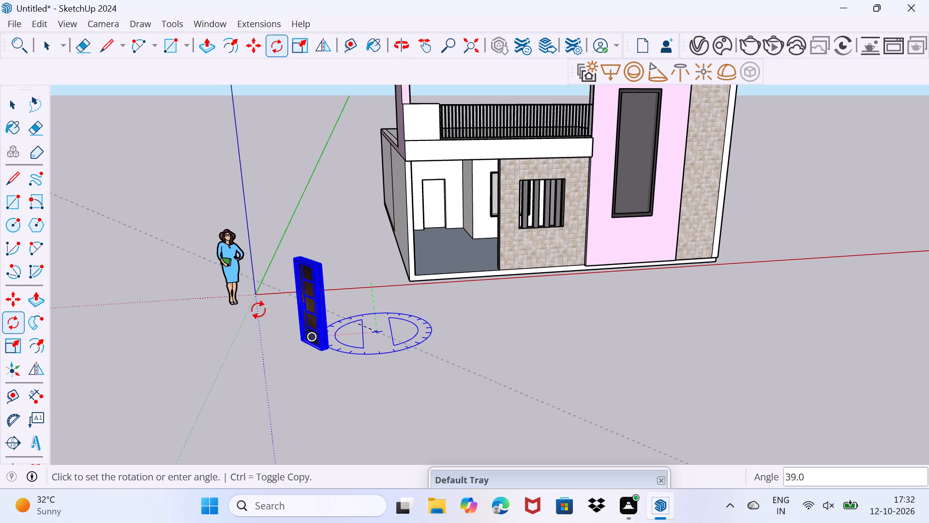
click(230, 346)
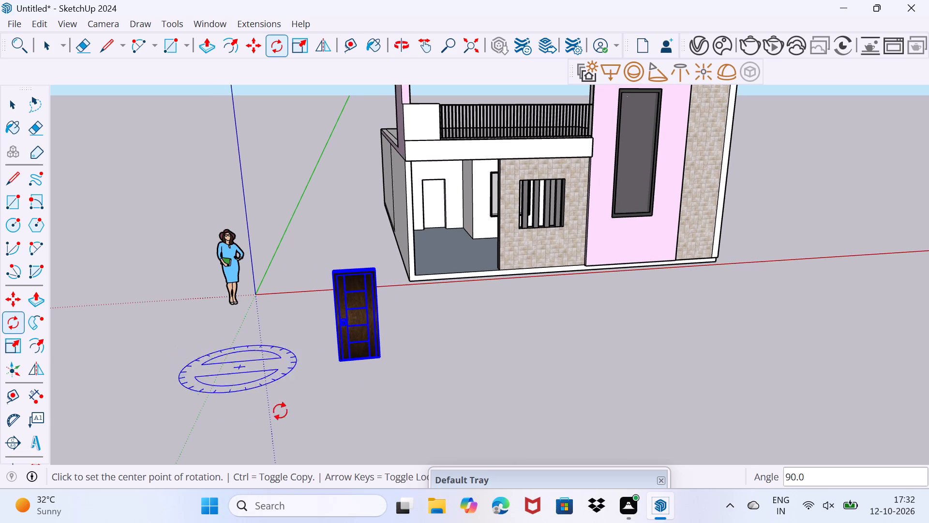
Move the dark door by its lower corner onto the matching bottom corner of the porch doorway, and deselect it.
scroll(325, 422, up, 8)
middle_drag(329, 414, 246, 403)
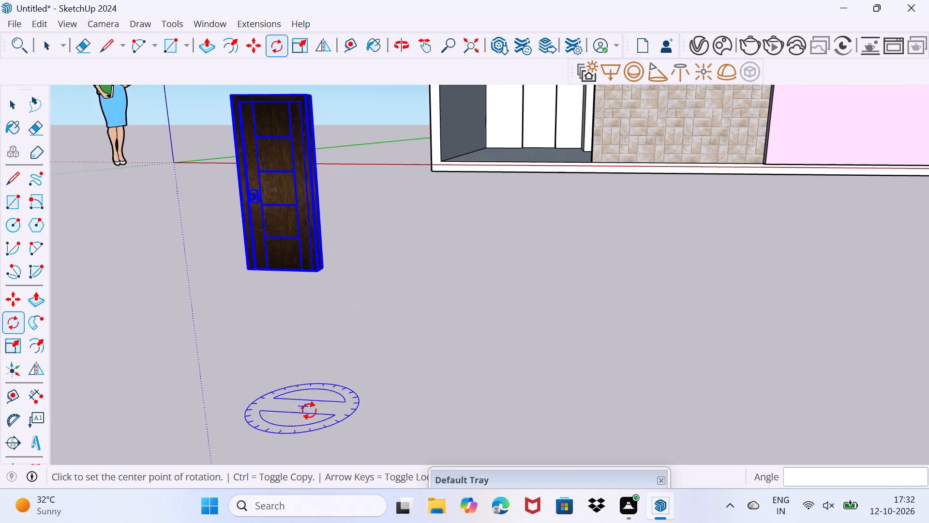
scroll(309, 411, up, 3)
key(m)
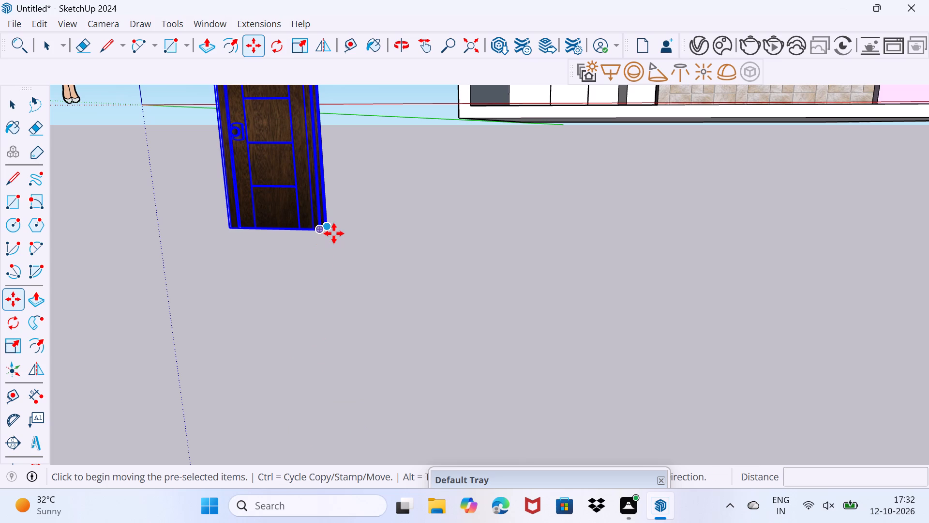
click(334, 233)
scroll(421, 237, down, 4)
scroll(576, 193, up, 1)
scroll(543, 137, up, 1)
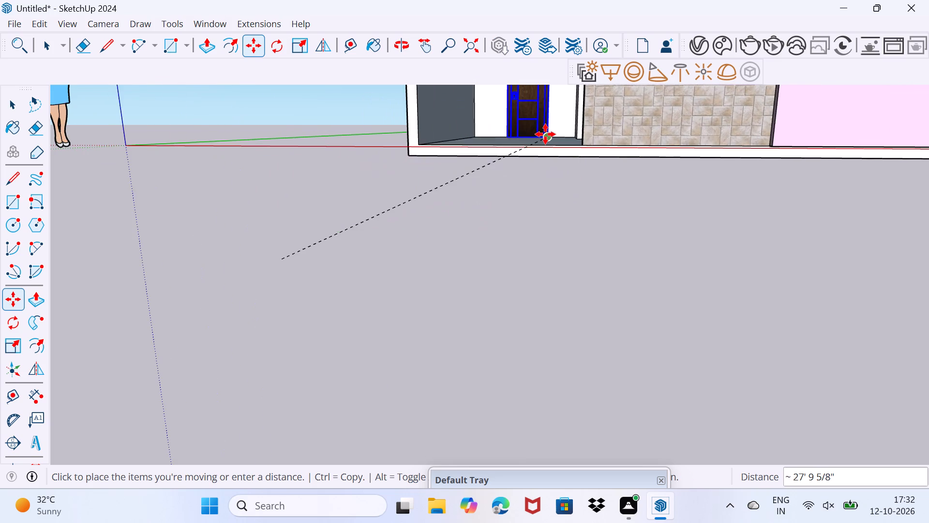
middle_drag(545, 134, 547, 201)
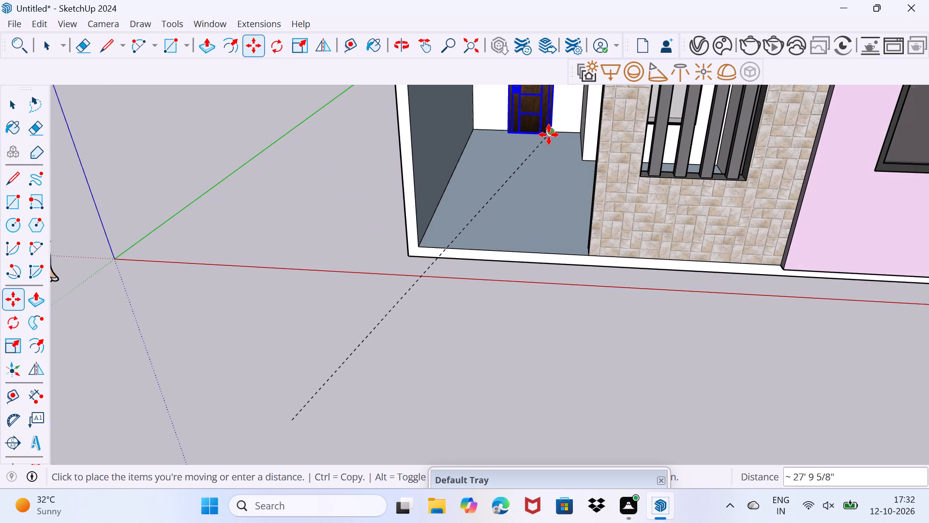
click(549, 135)
shift+middle_drag(549, 137, 521, 297)
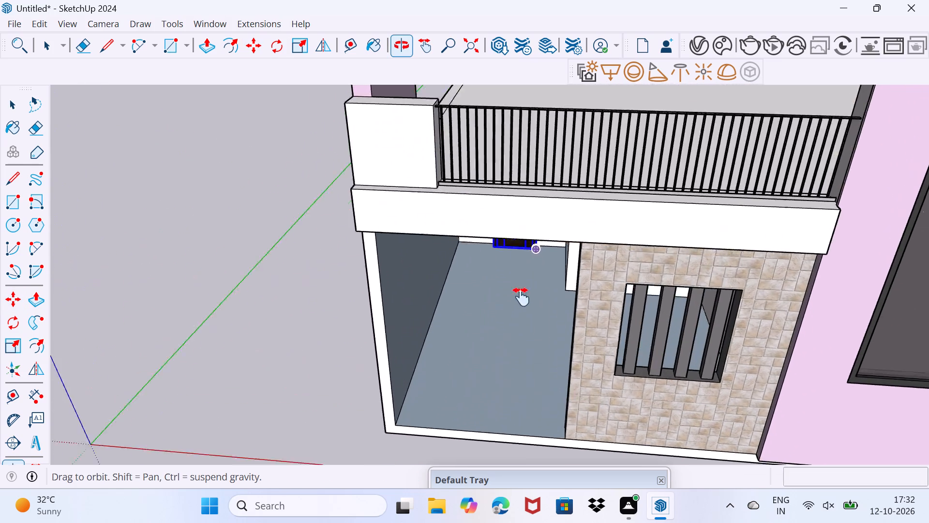
shift+middle_drag(521, 297, 511, 339)
middle_drag(504, 367, 571, 222)
scroll(479, 348, up, 3)
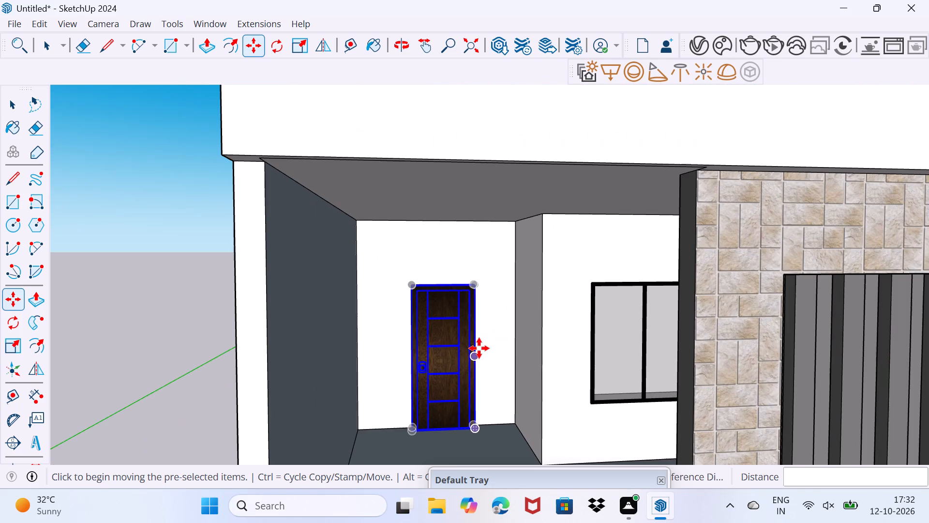
key(space)
drag(464, 423, 501, 386)
Examine the fitted porch door and the house's front and side from several angles.
scroll(480, 384, down, 3)
middle_drag(480, 383, 480, 383)
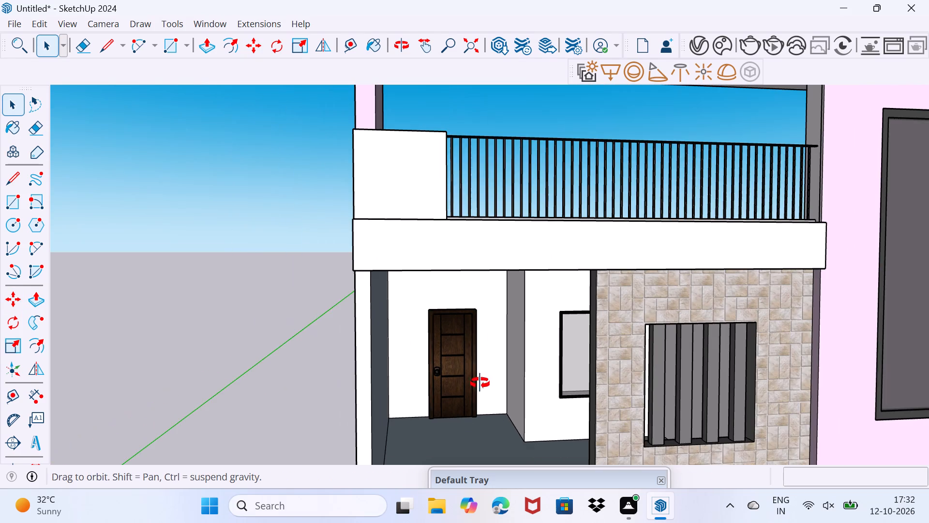
middle_drag(480, 383, 547, 386)
scroll(546, 386, down, 2)
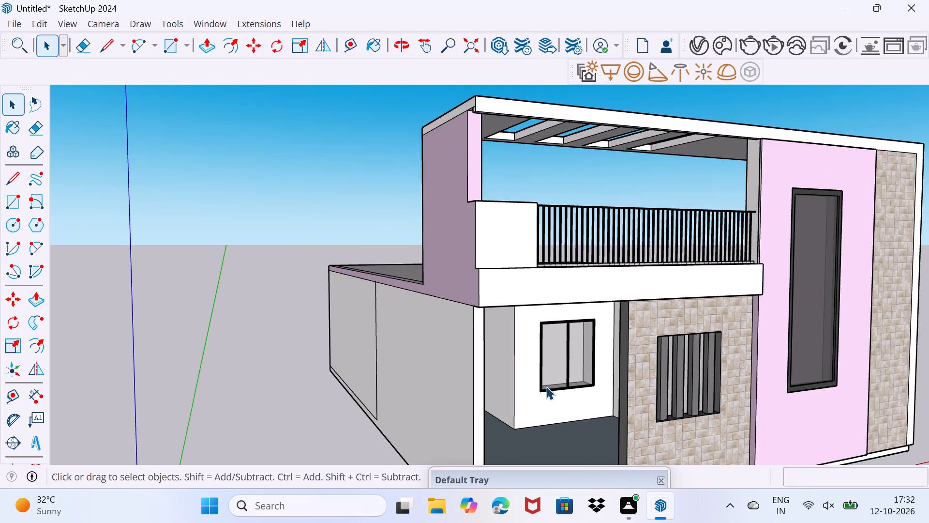
middle_drag(546, 386, 500, 400)
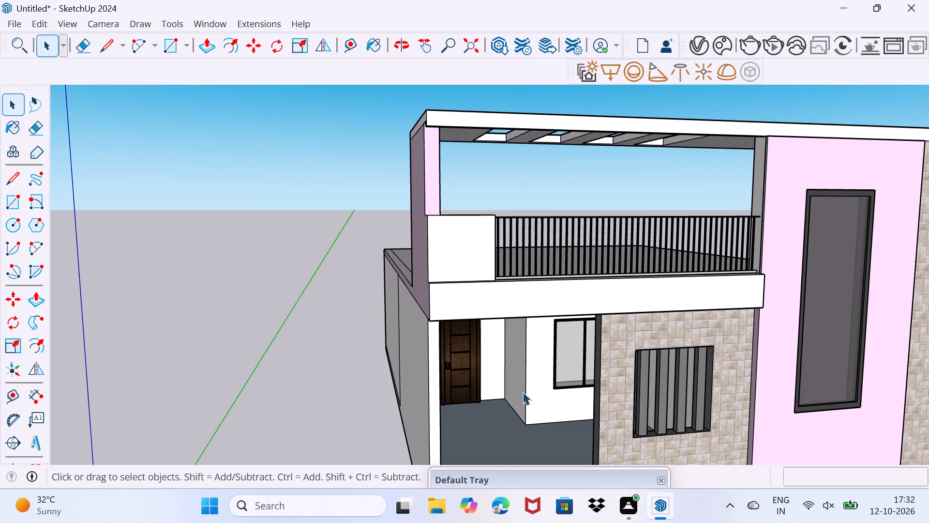
scroll(523, 392, down, 3)
middle_drag(523, 392, 445, 391)
scroll(445, 391, down, 1)
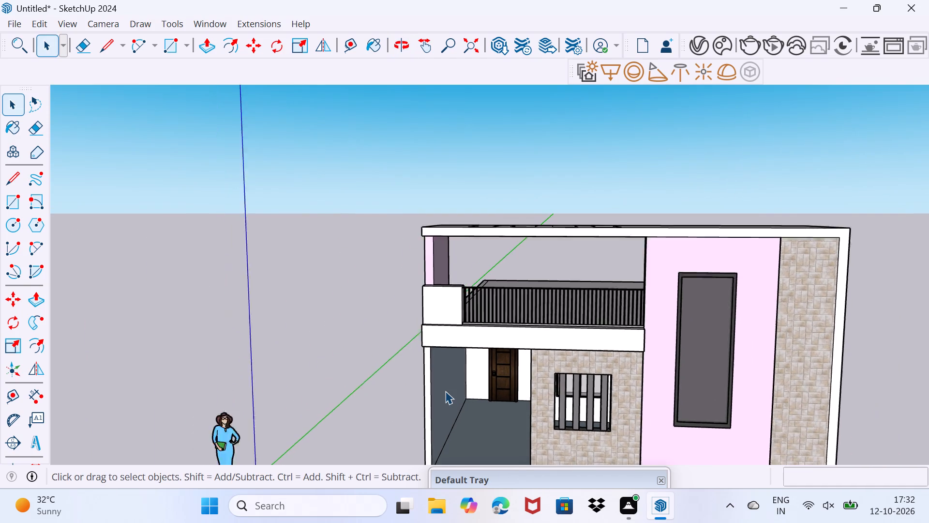
scroll(445, 391, down, 3)
scroll(477, 441, up, 3)
middle_drag(477, 441, 569, 431)
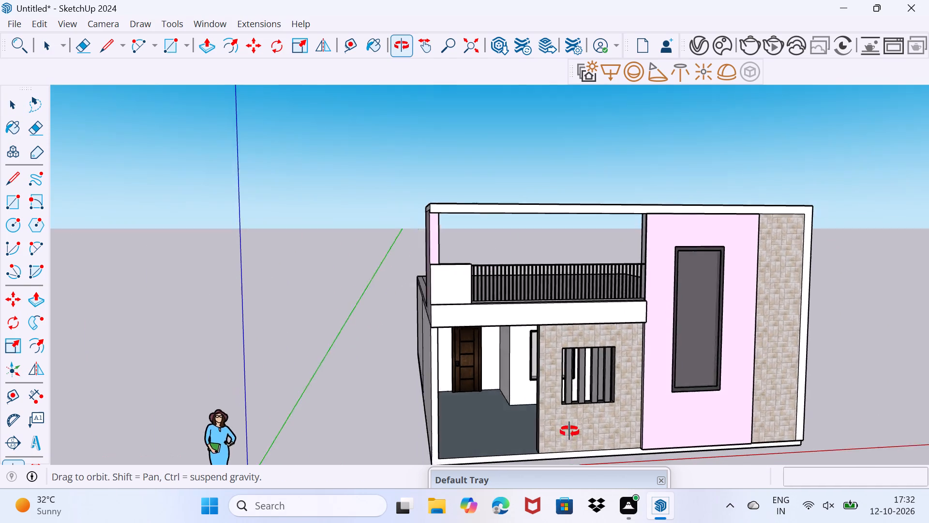
middle_drag(569, 431, 608, 406)
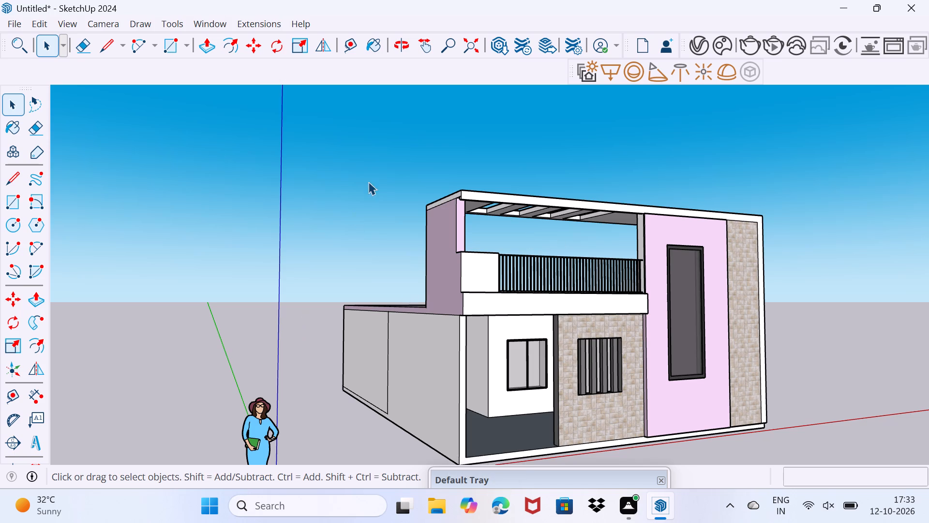
middle_drag(598, 328, 494, 291)
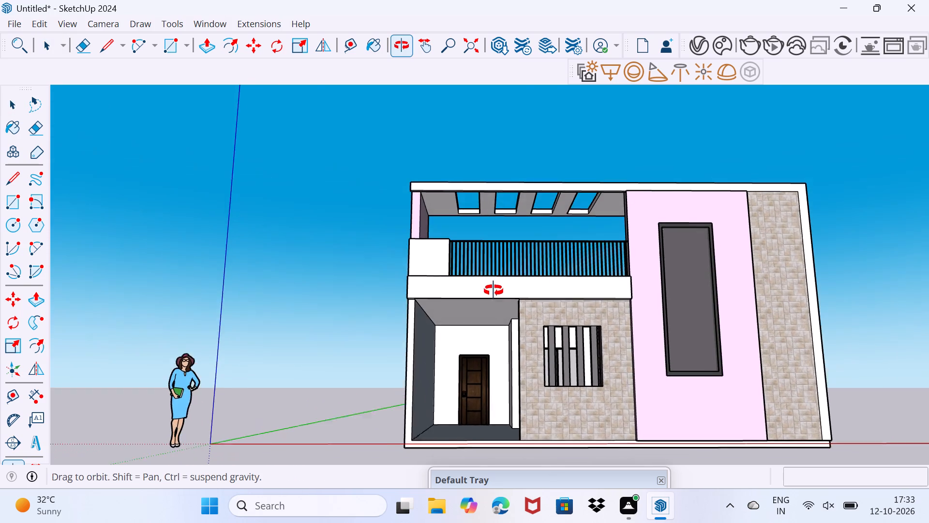
middle_drag(494, 291, 492, 279)
scroll(492, 279, up, 3)
middle_drag(486, 277, 611, 292)
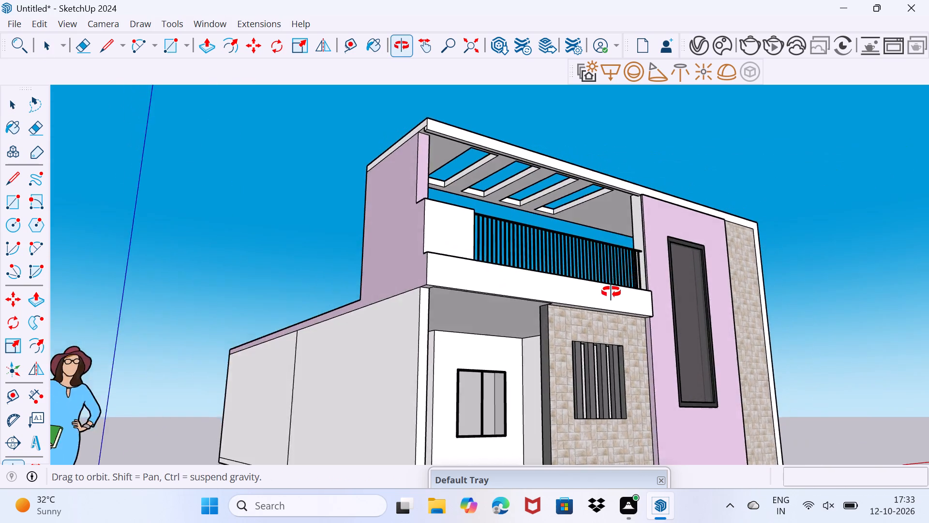
middle_drag(611, 292, 479, 174)
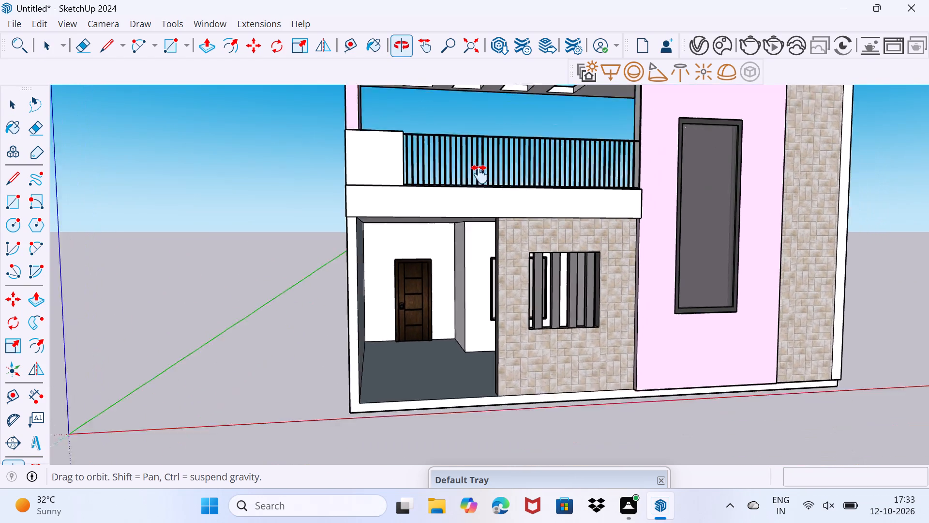
middle_drag(479, 174, 479, 167)
scroll(452, 243, up, 2)
middle_drag(453, 245, 658, 275)
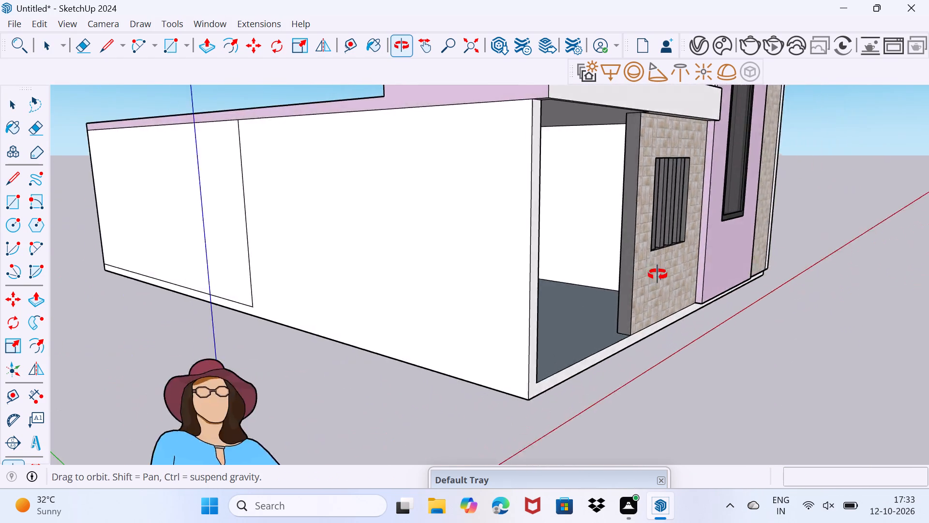
middle_drag(658, 275, 450, 291)
scroll(450, 291, down, 2)
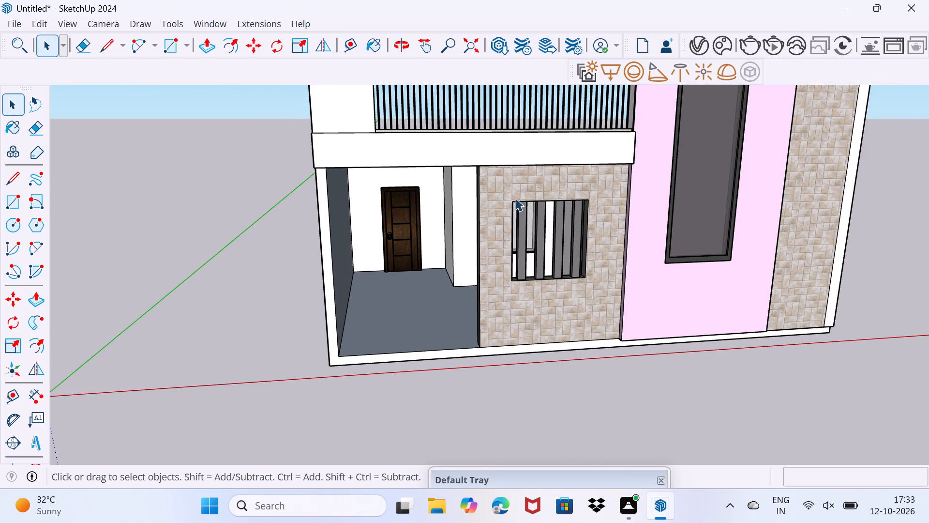
Reopen 3D Warehouse and search its content for "gate".
click(206, 26)
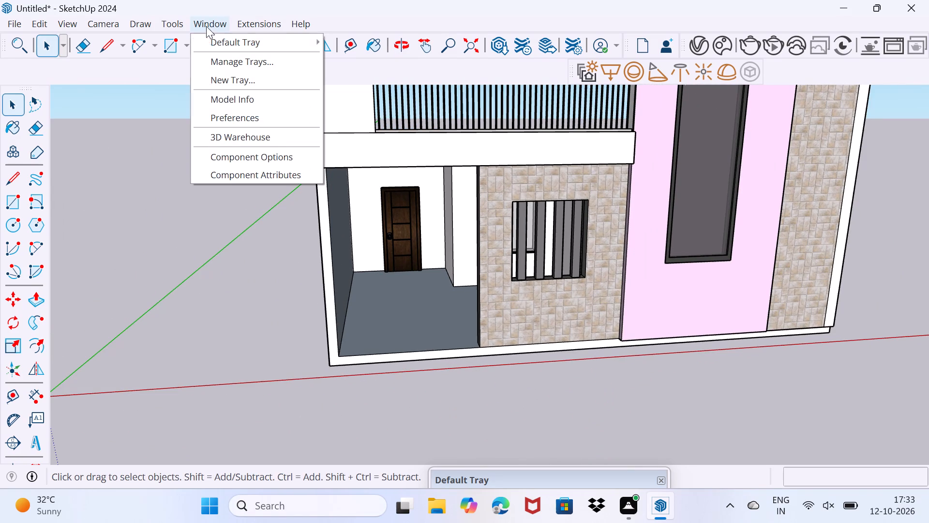
click(234, 136)
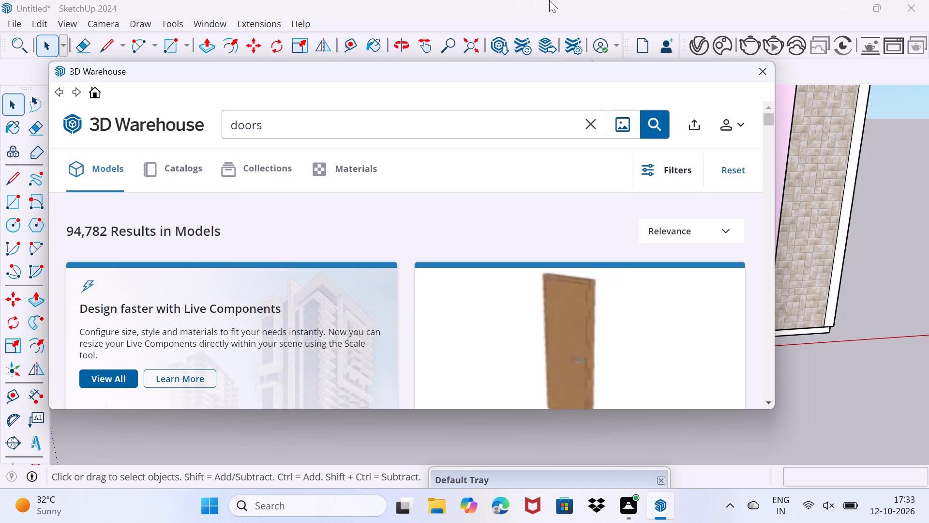
click(587, 127)
click(484, 126)
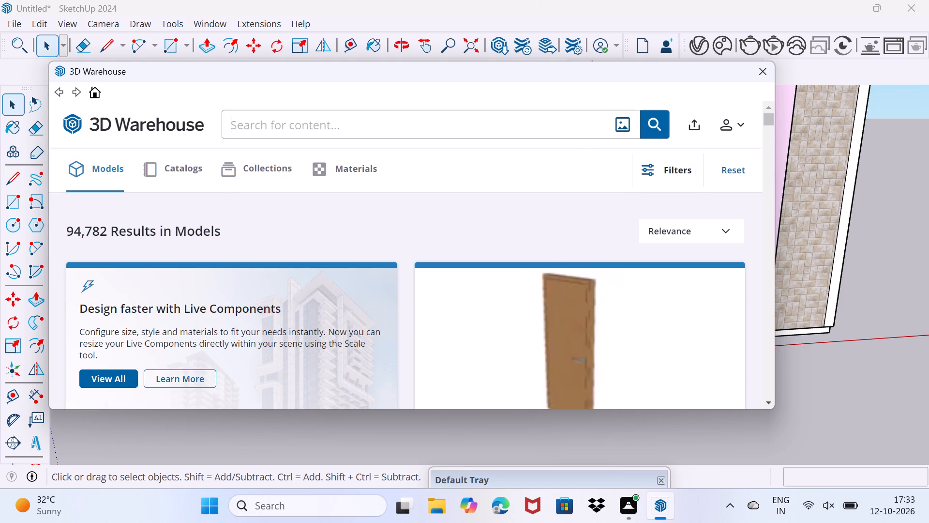
text(ga)
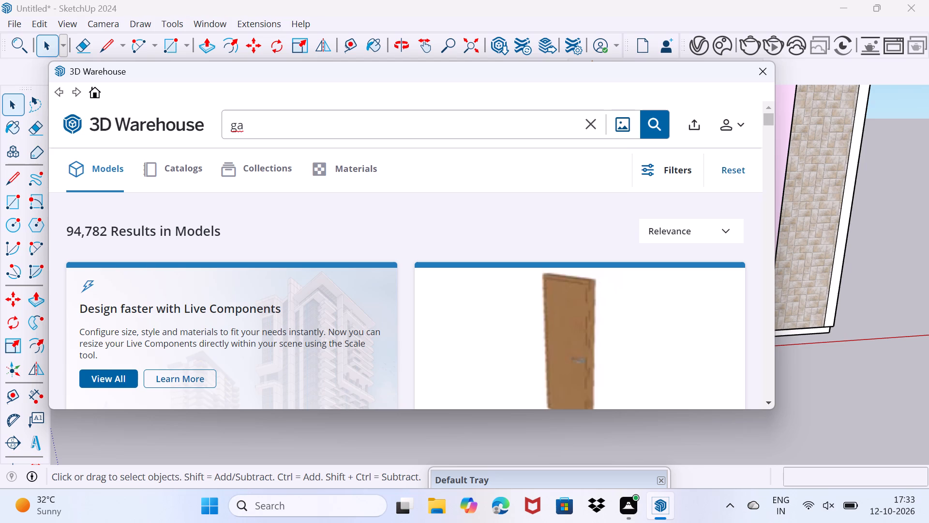
text(tr)
key(BackSpace)
key(e)
key(Return)
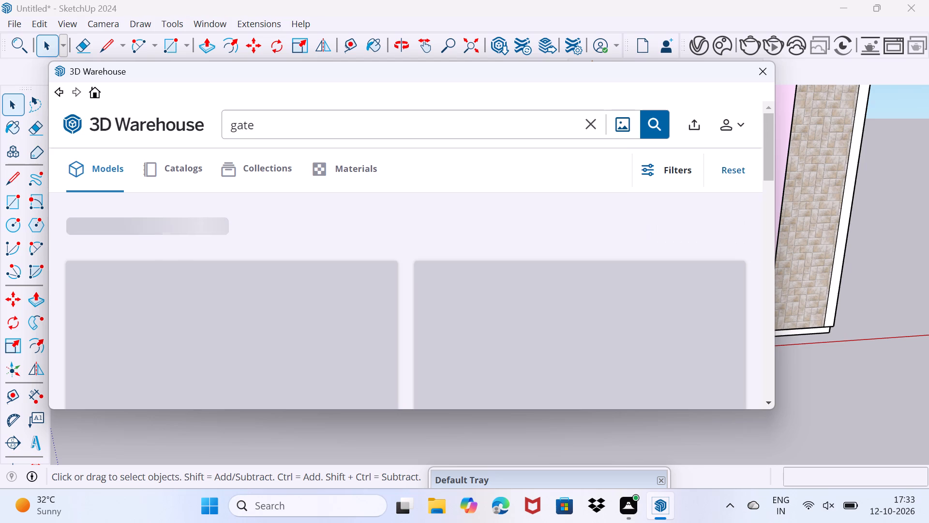
Look through the gate models in the search results for one that suits the house.
scroll(438, 233, down, 3)
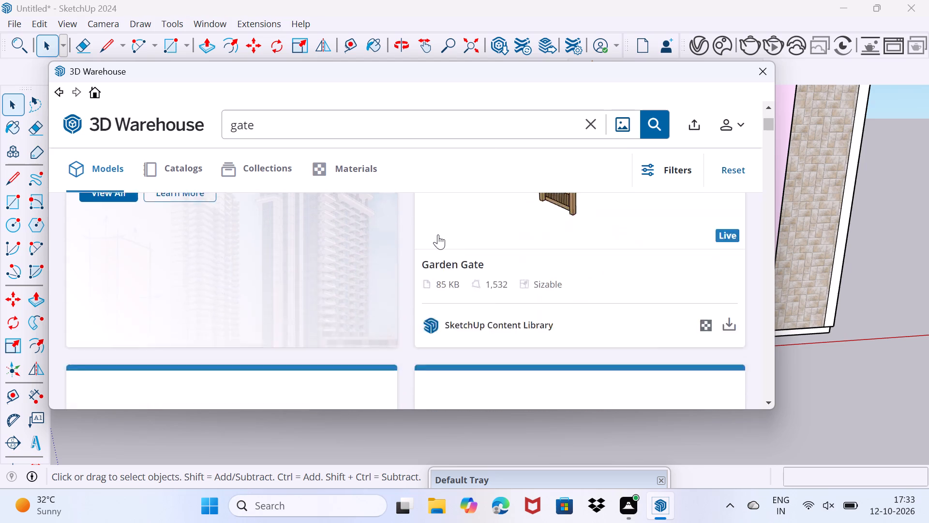
scroll(438, 234, down, 4)
scroll(415, 295, down, 8)
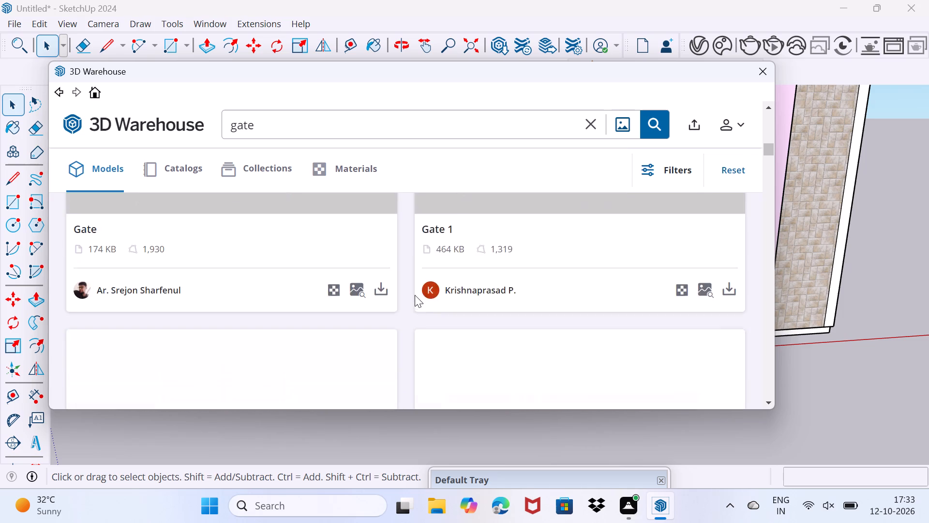
scroll(415, 295, up, 2)
scroll(415, 295, down, 7)
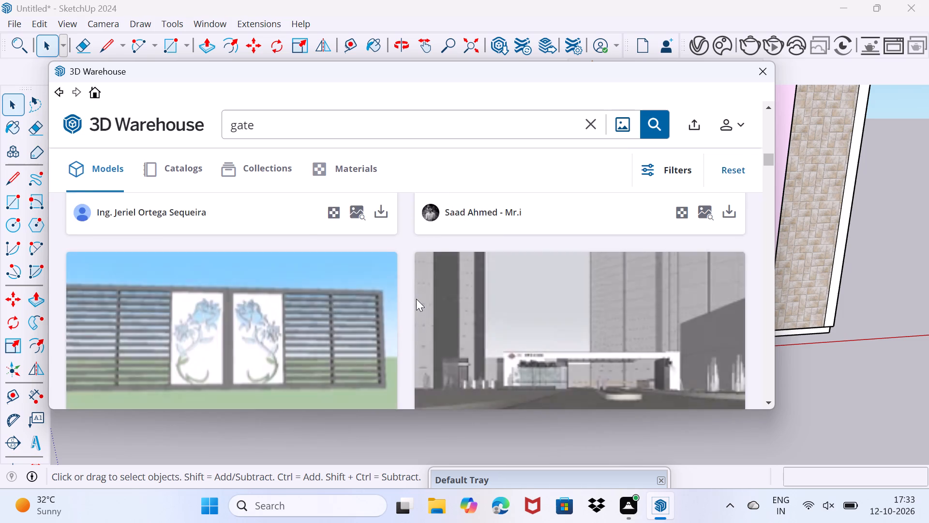
scroll(416, 299, down, 10)
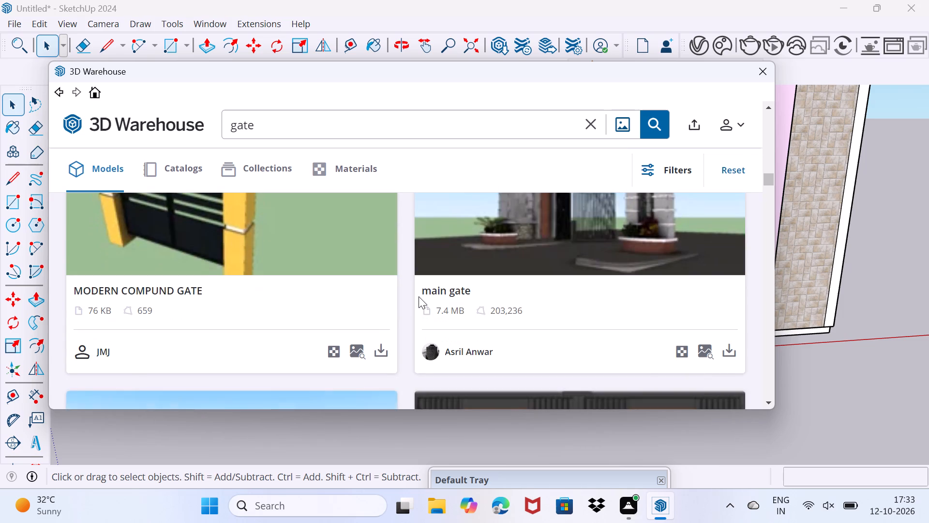
scroll(419, 296, down, 6)
scroll(419, 296, up, 7)
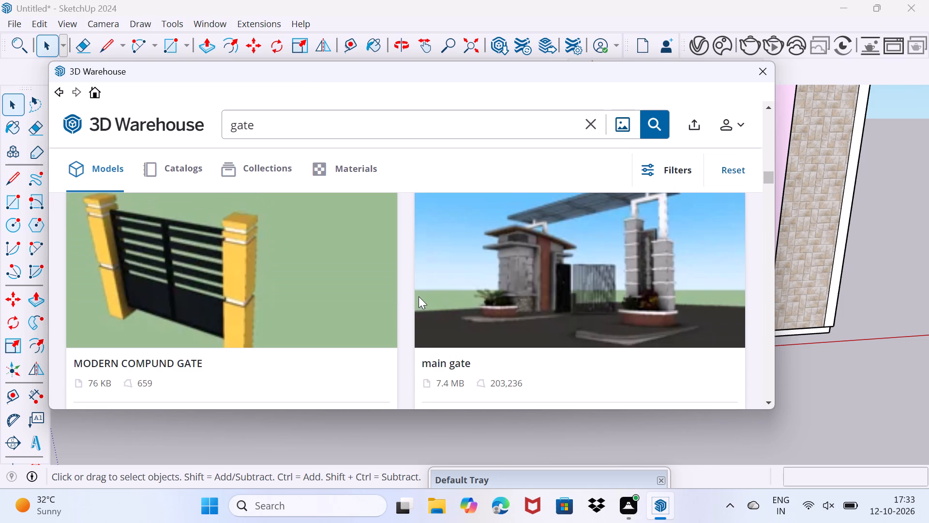
scroll(419, 296, down, 7)
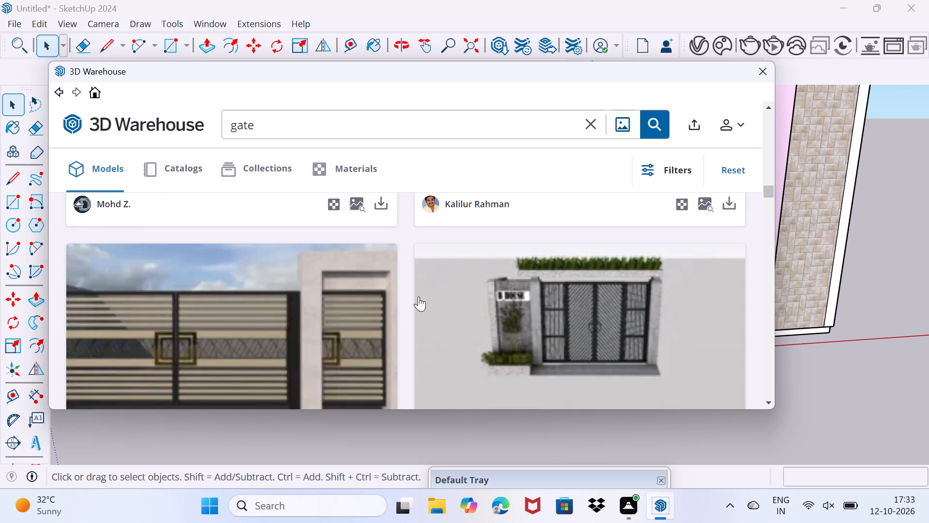
scroll(419, 296, down, 7)
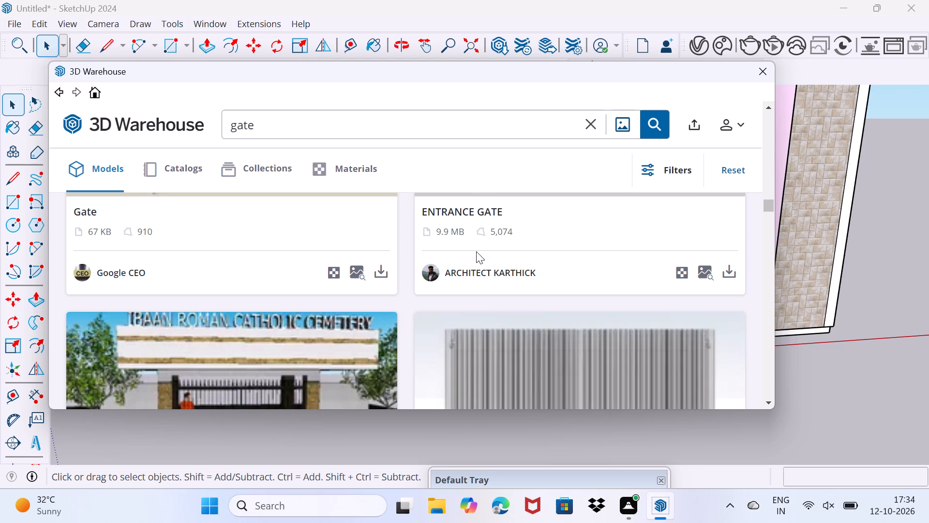
scroll(354, 276, down, 5)
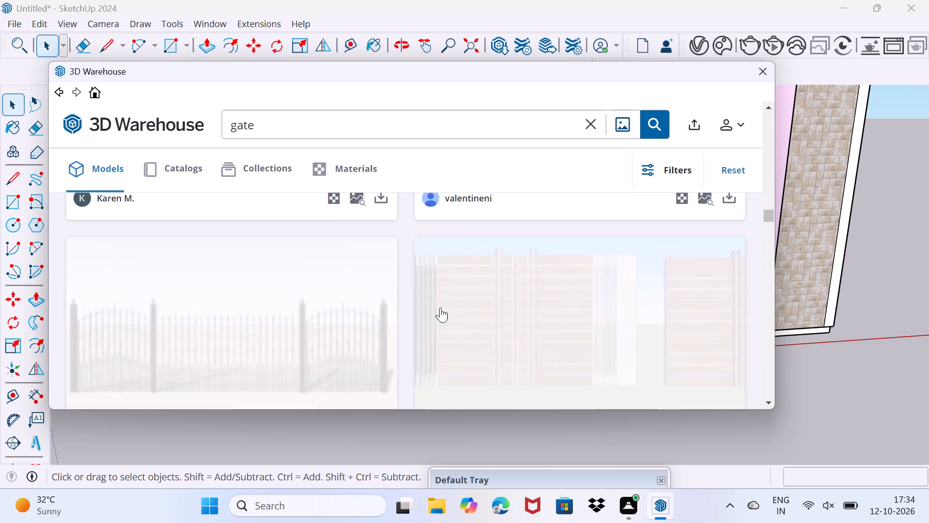
scroll(492, 322, down, 9)
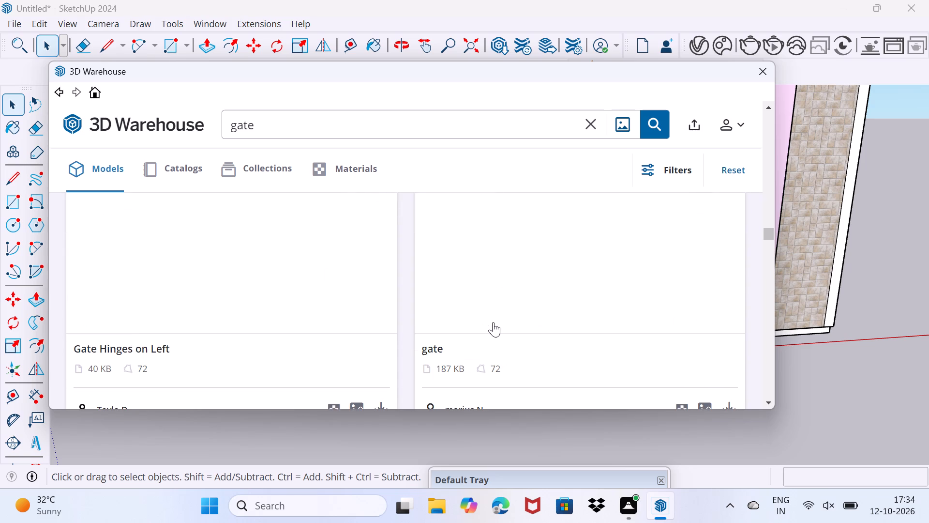
scroll(490, 318, down, 7)
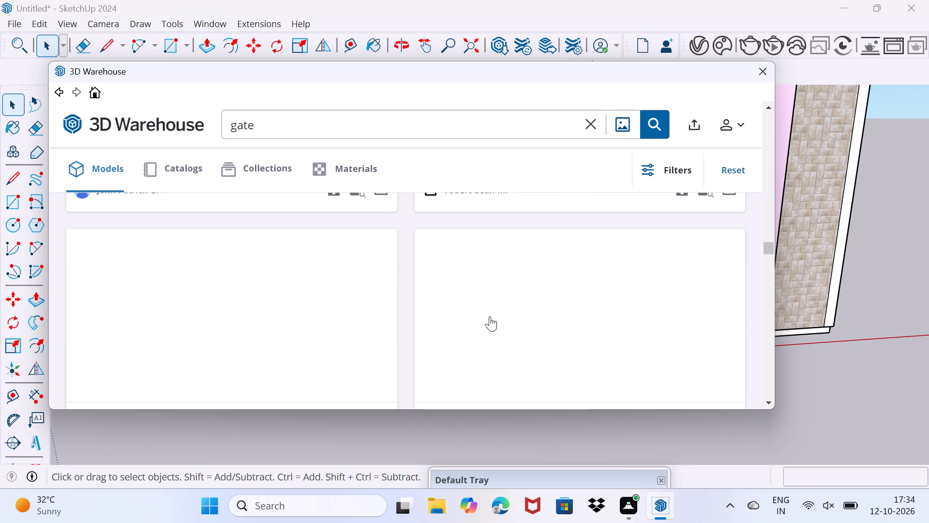
scroll(490, 316, up, 5)
Switch the gate search to collections and look through them for suitable gate designs.
click(267, 171)
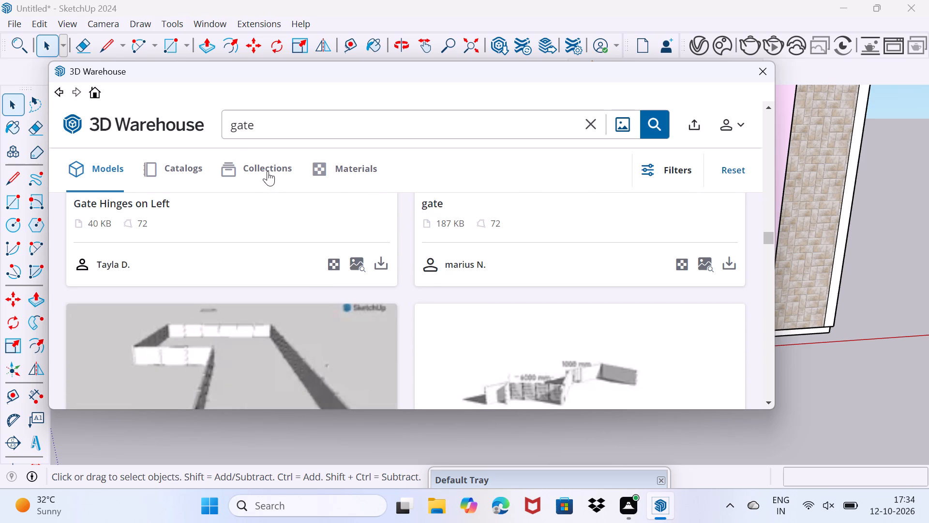
scroll(367, 225, down, 4)
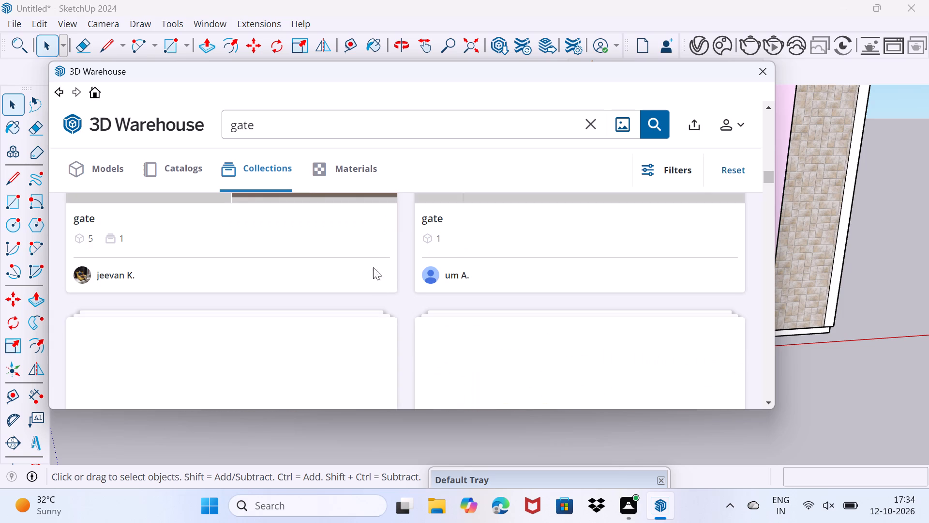
scroll(387, 287, up, 5)
scroll(387, 286, down, 3)
scroll(387, 286, up, 3)
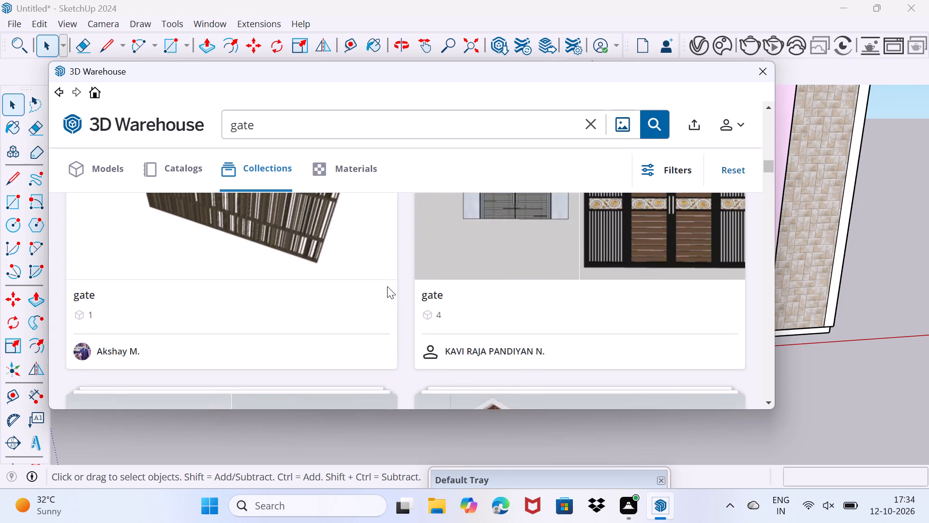
scroll(387, 286, up, 1)
scroll(381, 286, down, 4)
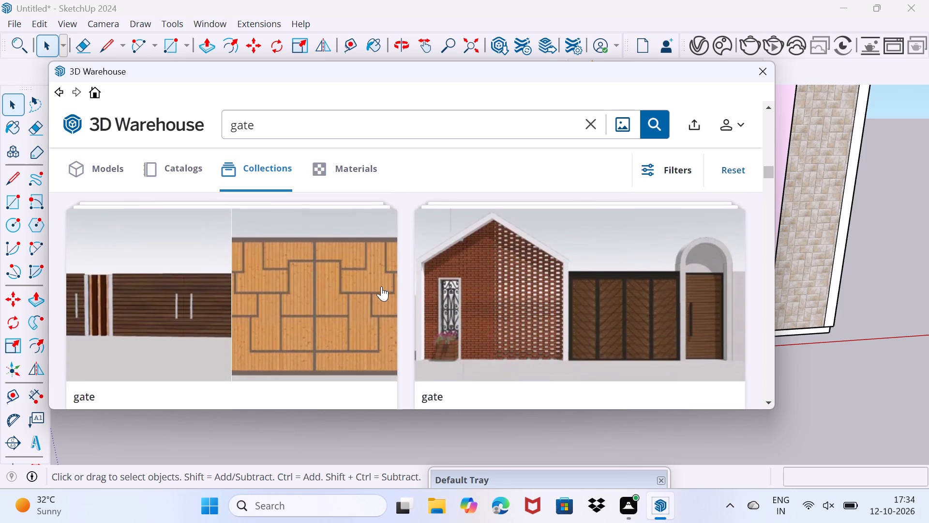
scroll(381, 286, down, 8)
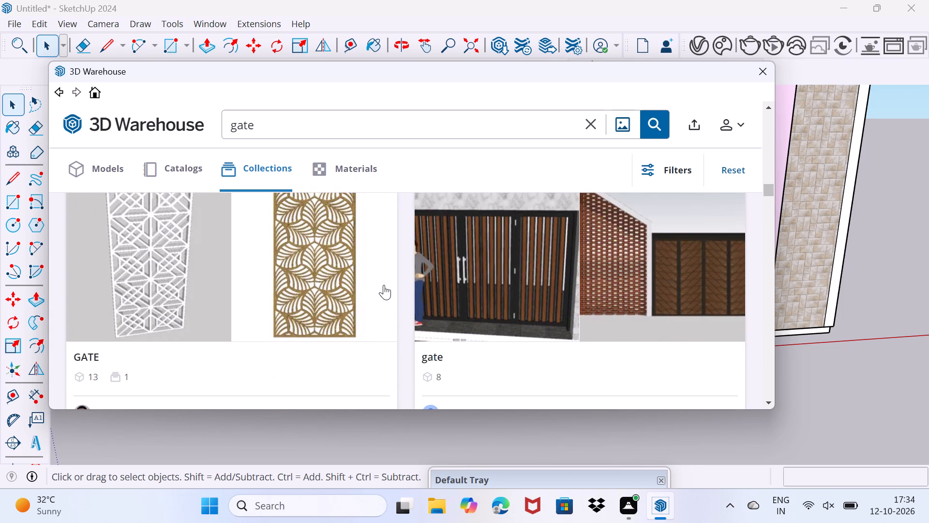
scroll(510, 272, down, 4)
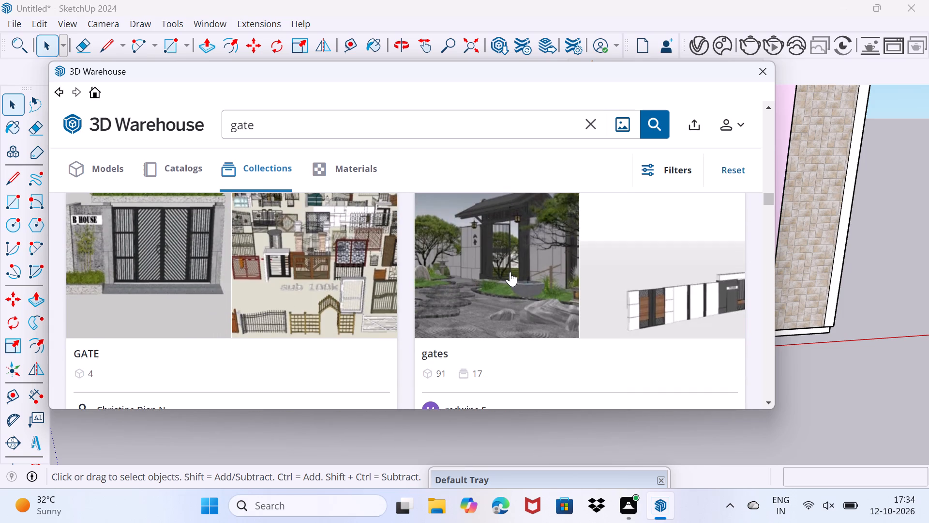
scroll(510, 272, down, 3)
scroll(510, 272, up, 4)
scroll(510, 272, down, 1)
Open the "gates" collection shown with the Microtopography Landscape and CONG RAO 2 models and examine its gates and fences.
click(675, 291)
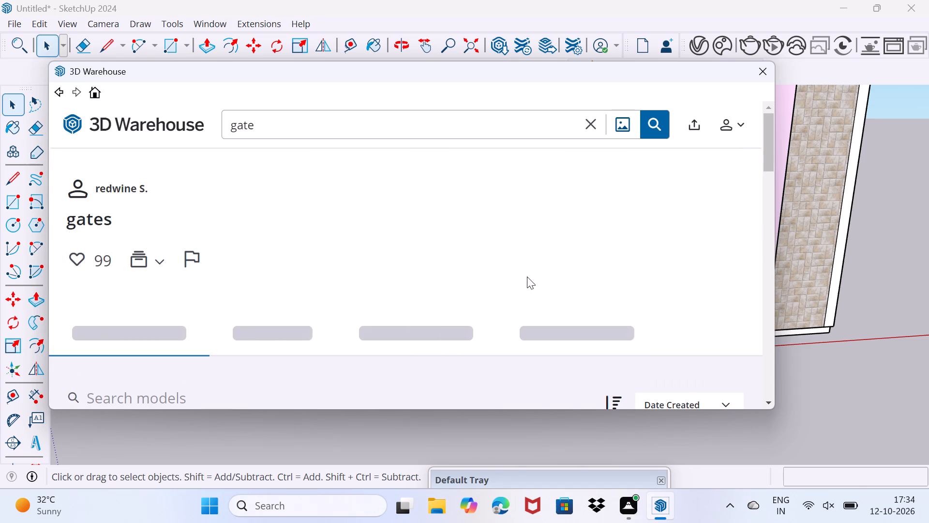
scroll(524, 277, down, 4)
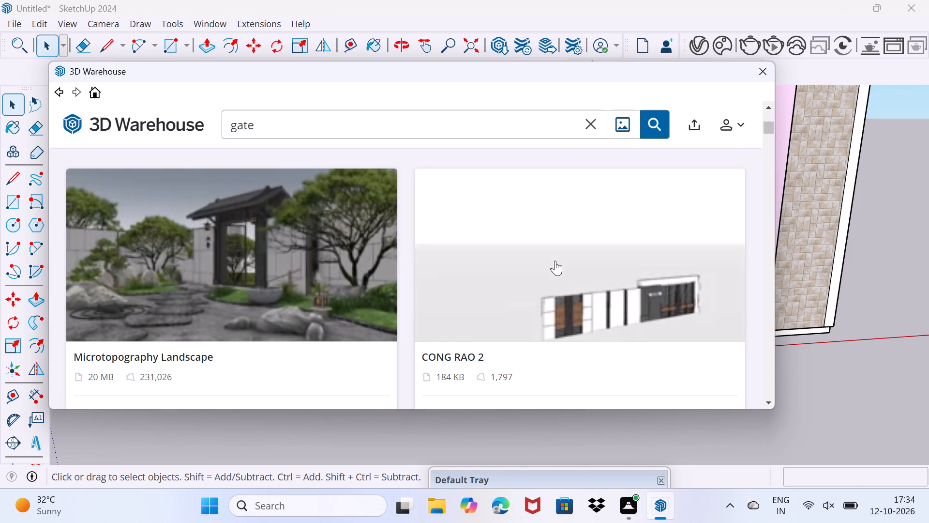
scroll(555, 261, down, 3)
scroll(555, 261, up, 1)
scroll(555, 261, down, 3)
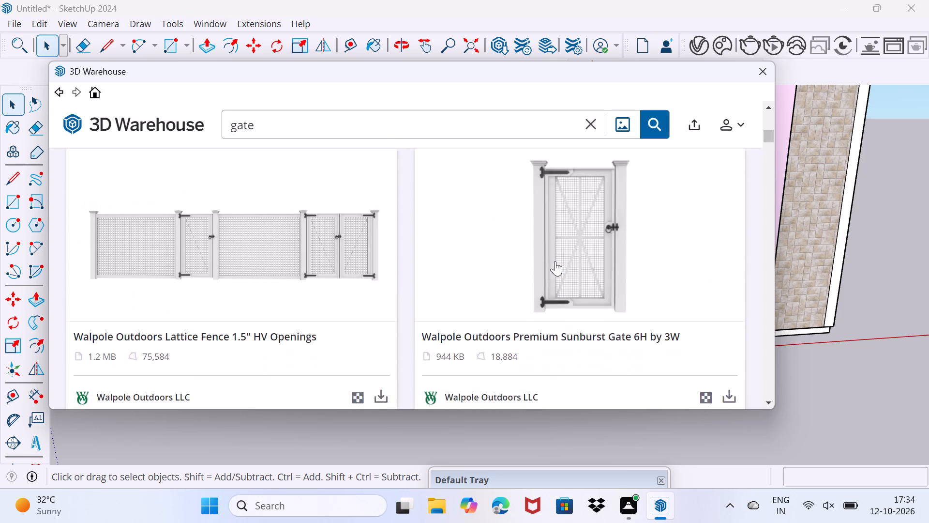
scroll(555, 261, down, 6)
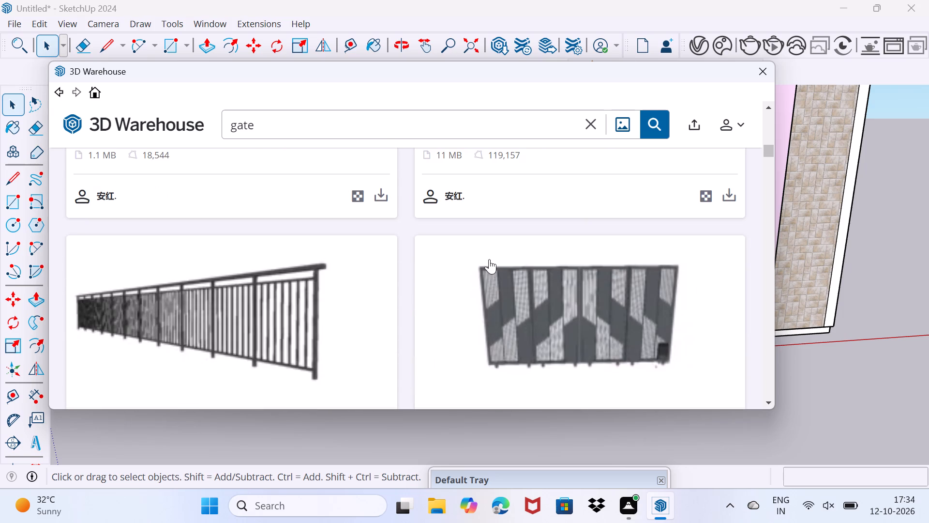
scroll(335, 247, down, 6)
scroll(337, 248, up, 2)
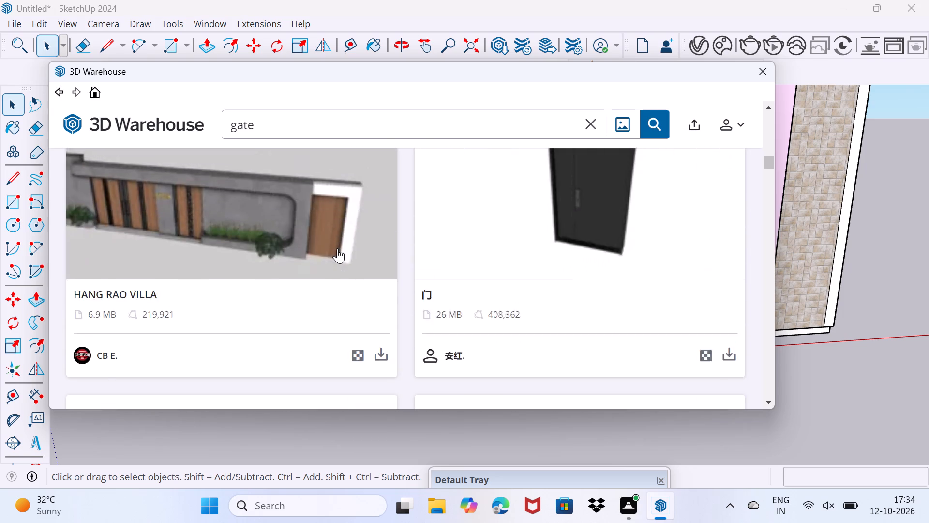
scroll(337, 248, up, 2)
click(383, 342)
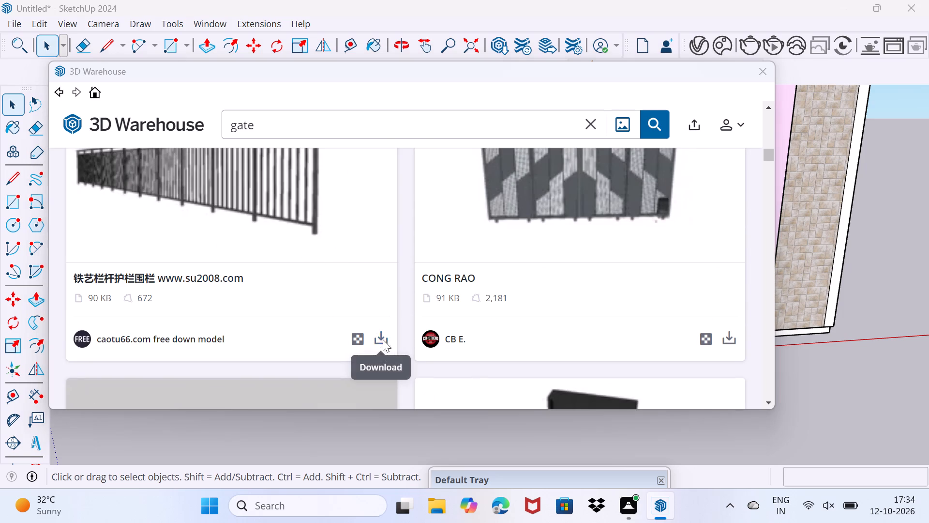
click(376, 260)
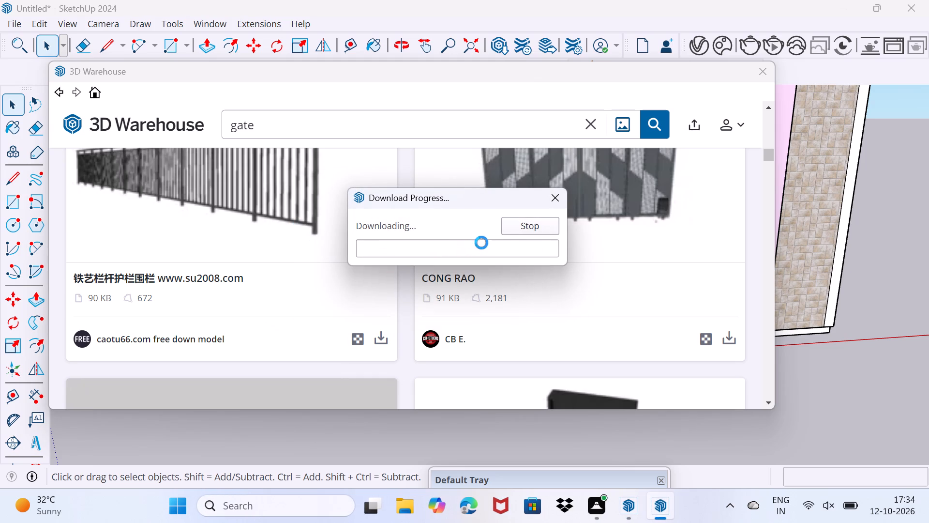
click(586, 287)
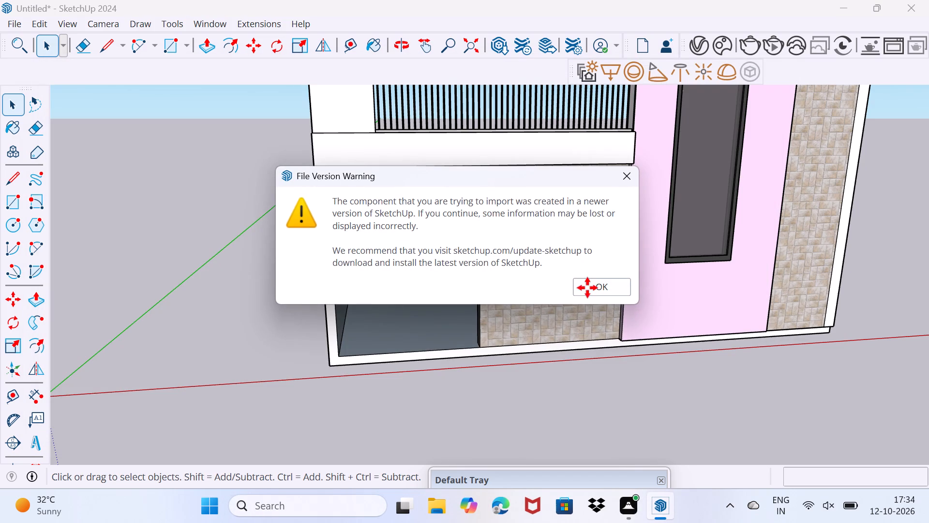
middle_drag(857, 243, 690, 266)
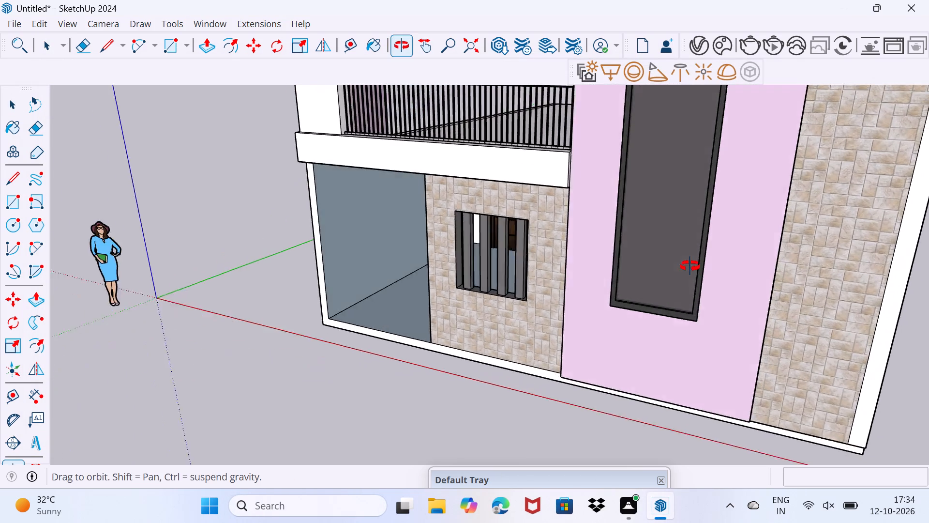
middle_drag(690, 266, 661, 266)
scroll(661, 266, down, 11)
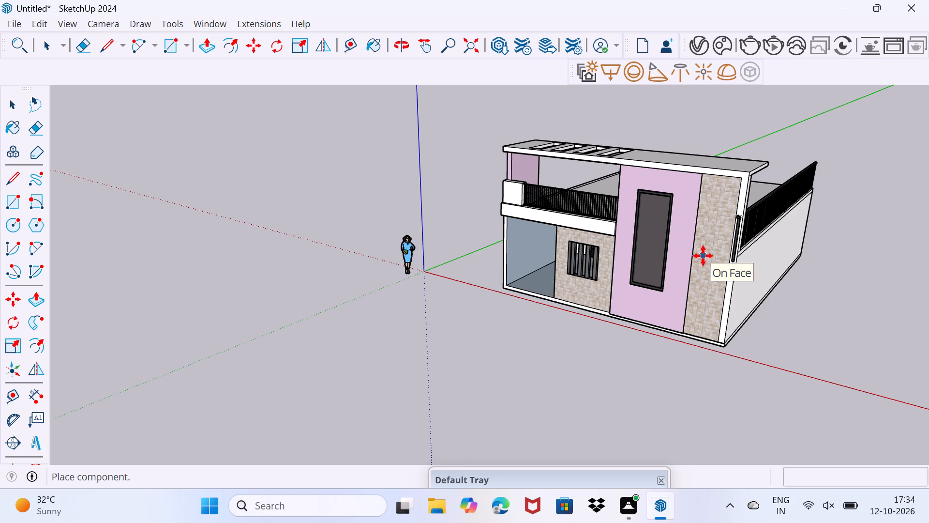
click(703, 256)
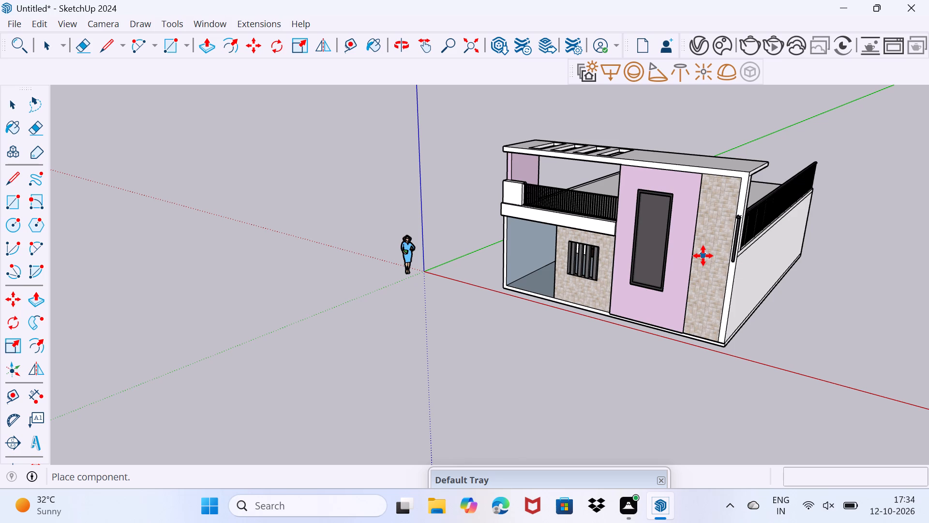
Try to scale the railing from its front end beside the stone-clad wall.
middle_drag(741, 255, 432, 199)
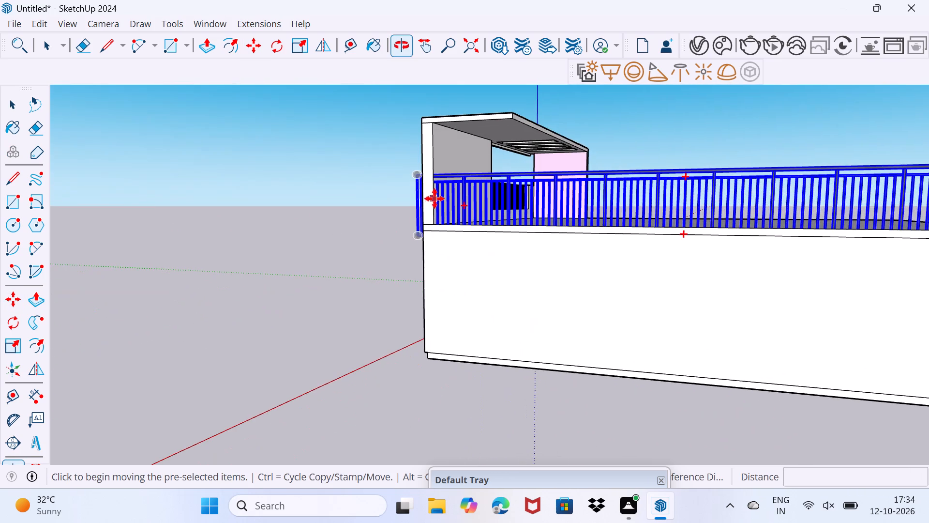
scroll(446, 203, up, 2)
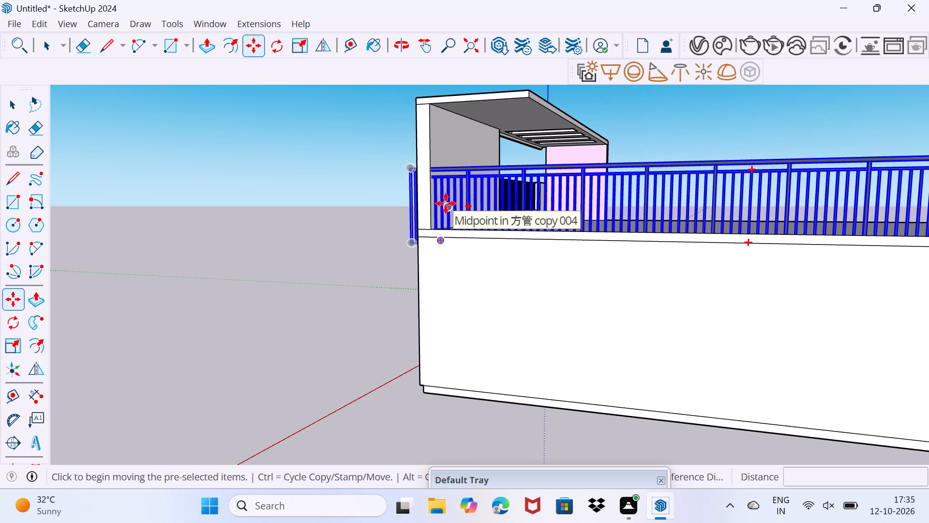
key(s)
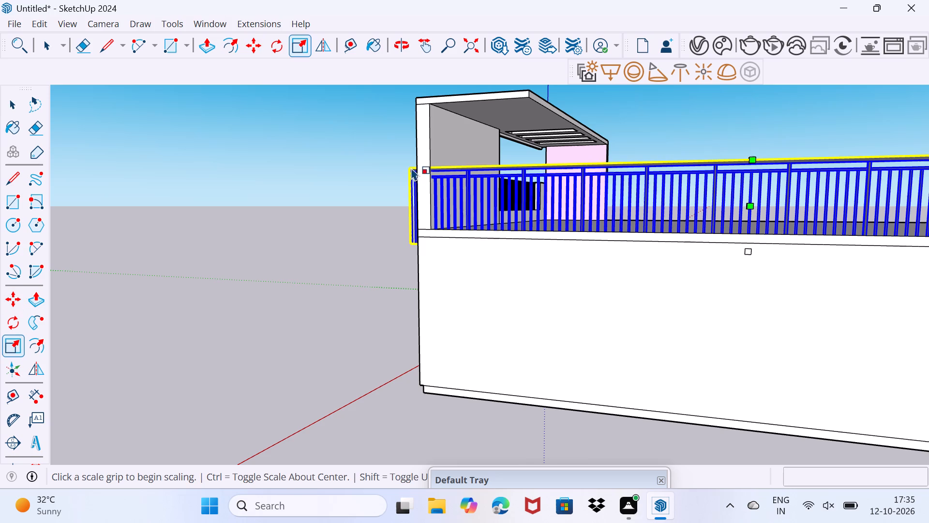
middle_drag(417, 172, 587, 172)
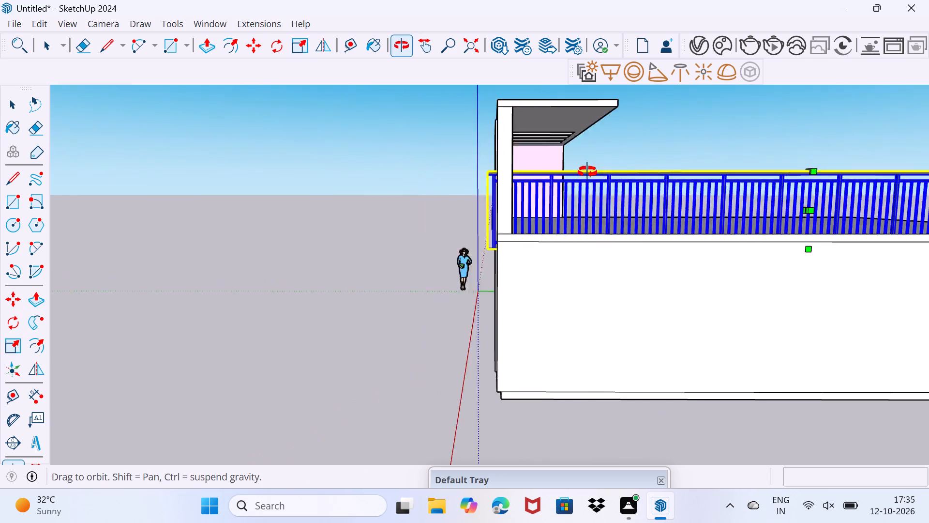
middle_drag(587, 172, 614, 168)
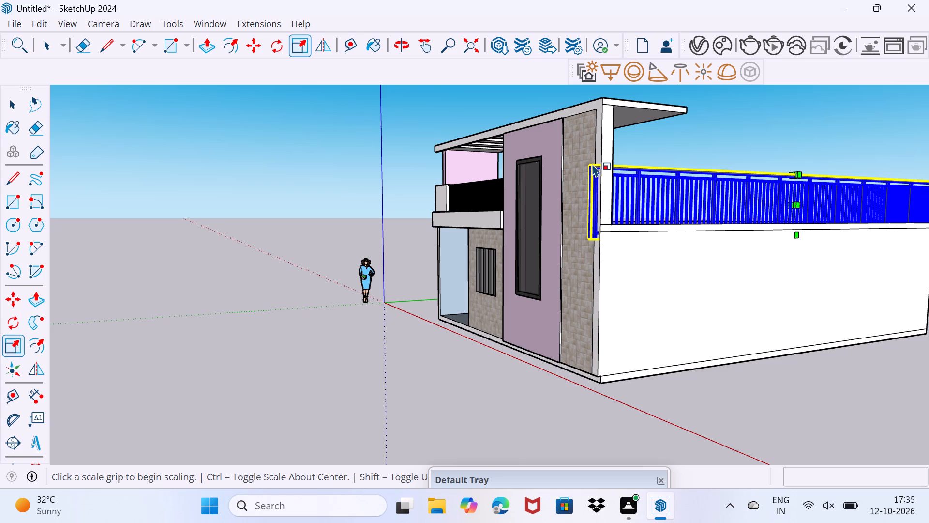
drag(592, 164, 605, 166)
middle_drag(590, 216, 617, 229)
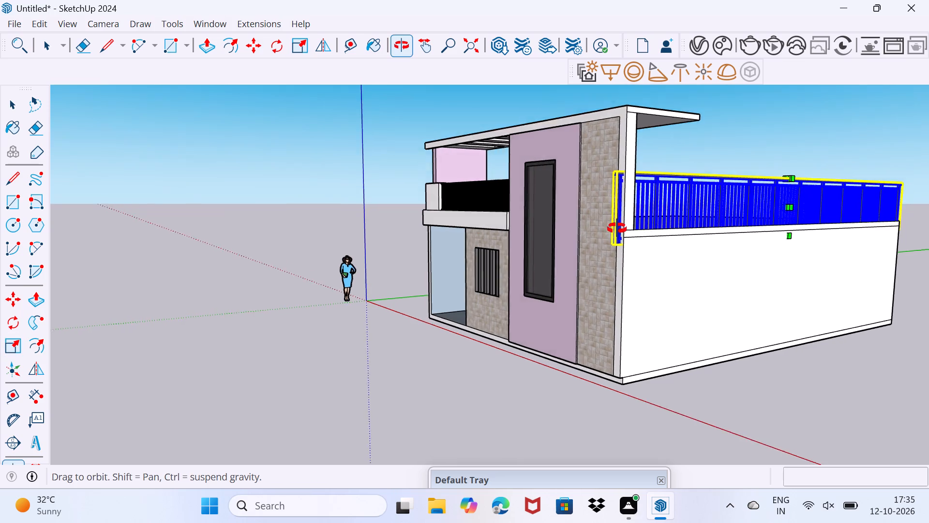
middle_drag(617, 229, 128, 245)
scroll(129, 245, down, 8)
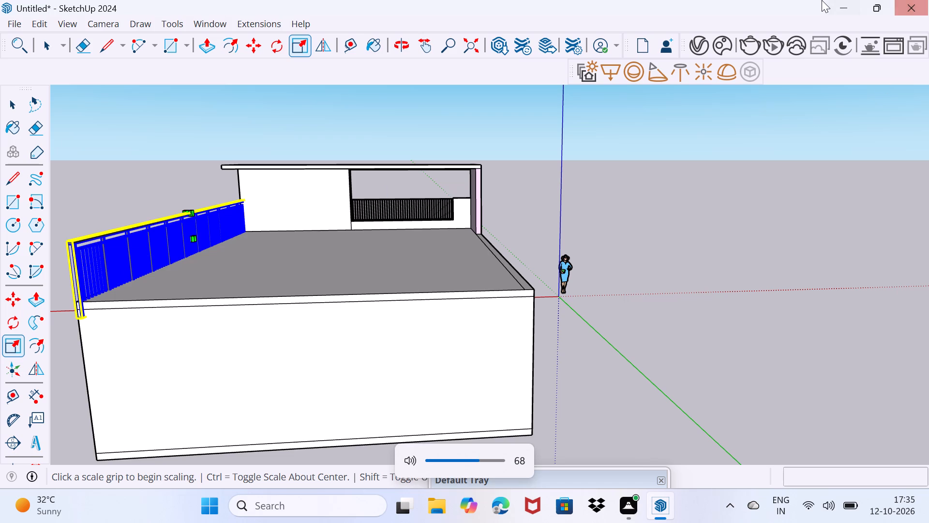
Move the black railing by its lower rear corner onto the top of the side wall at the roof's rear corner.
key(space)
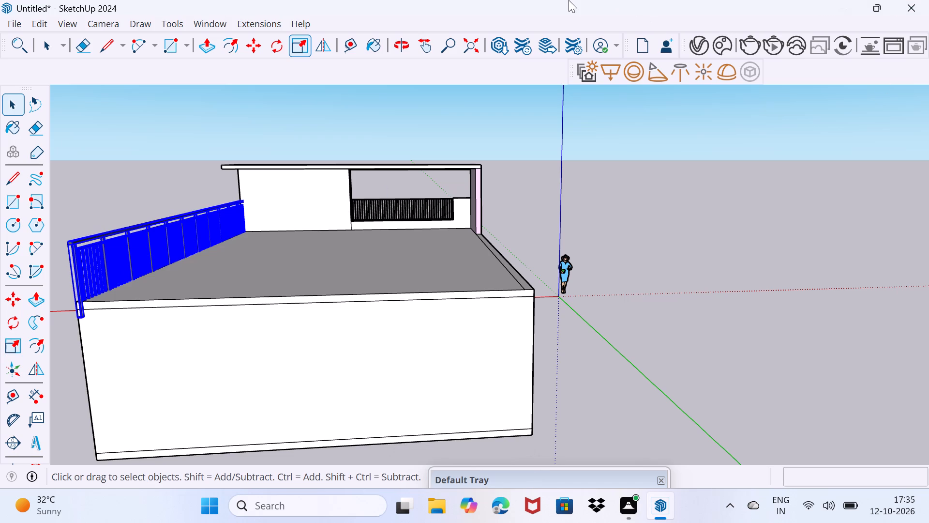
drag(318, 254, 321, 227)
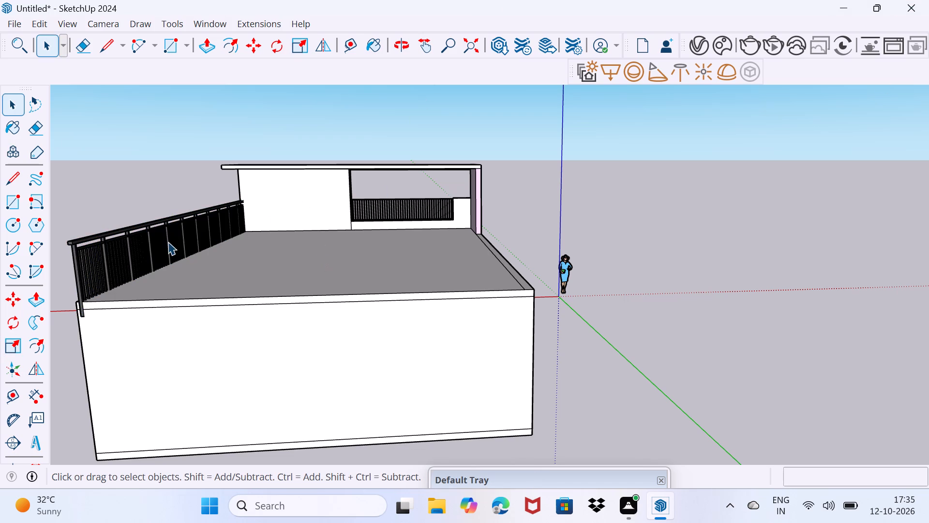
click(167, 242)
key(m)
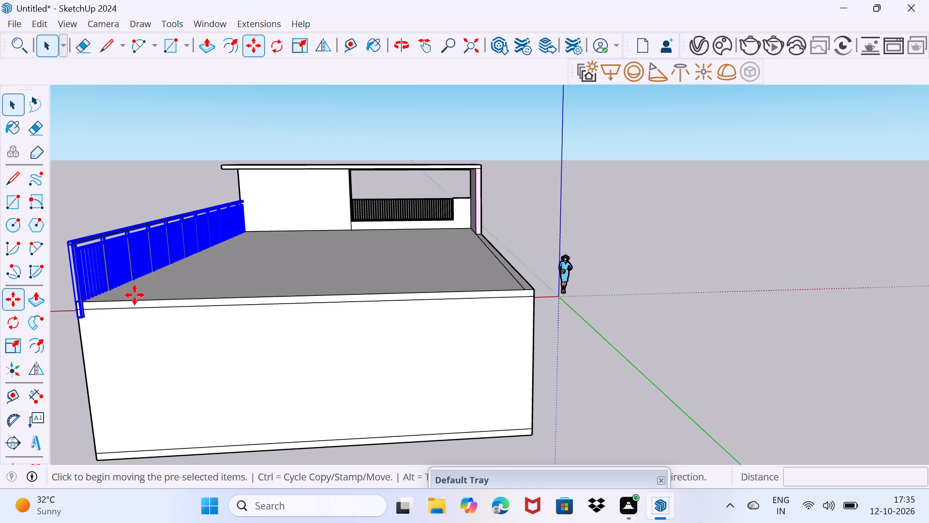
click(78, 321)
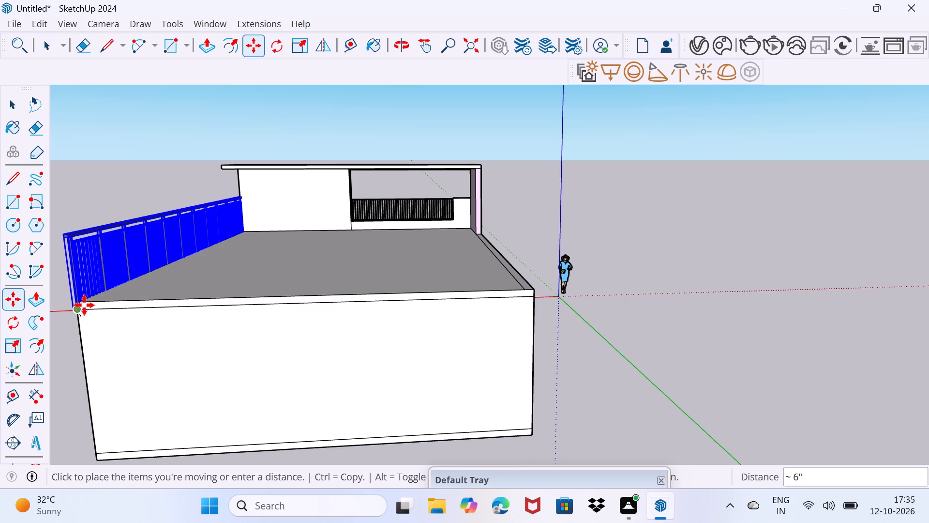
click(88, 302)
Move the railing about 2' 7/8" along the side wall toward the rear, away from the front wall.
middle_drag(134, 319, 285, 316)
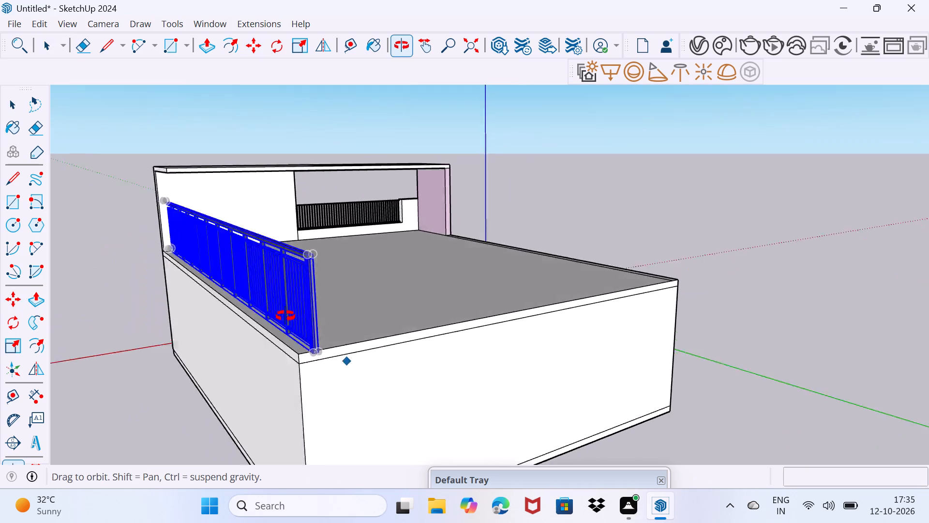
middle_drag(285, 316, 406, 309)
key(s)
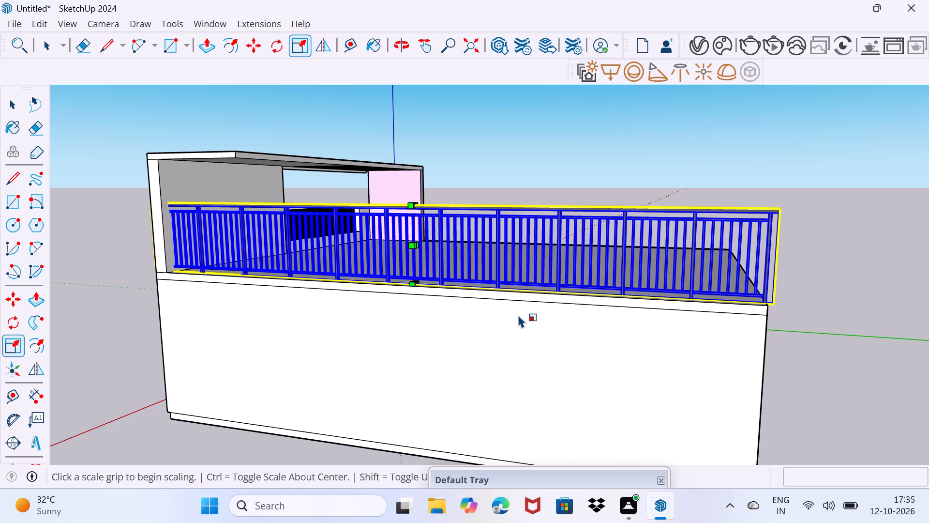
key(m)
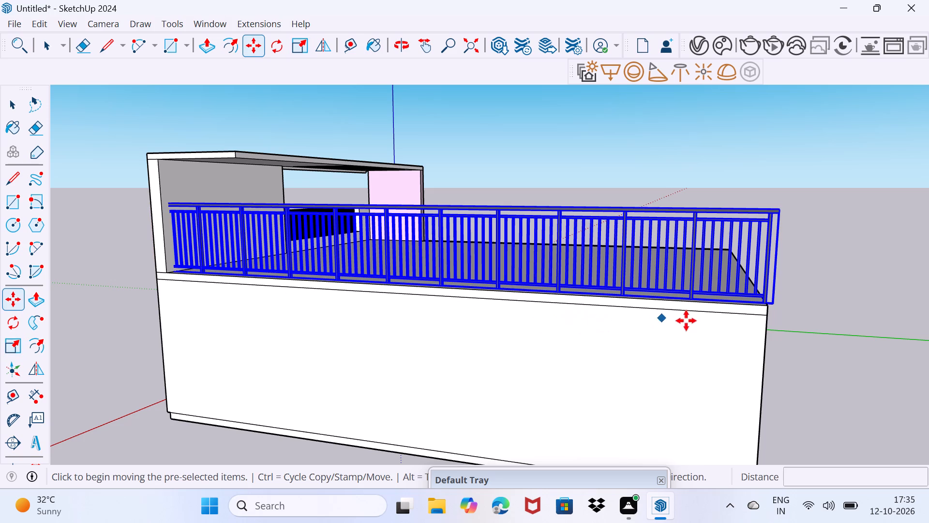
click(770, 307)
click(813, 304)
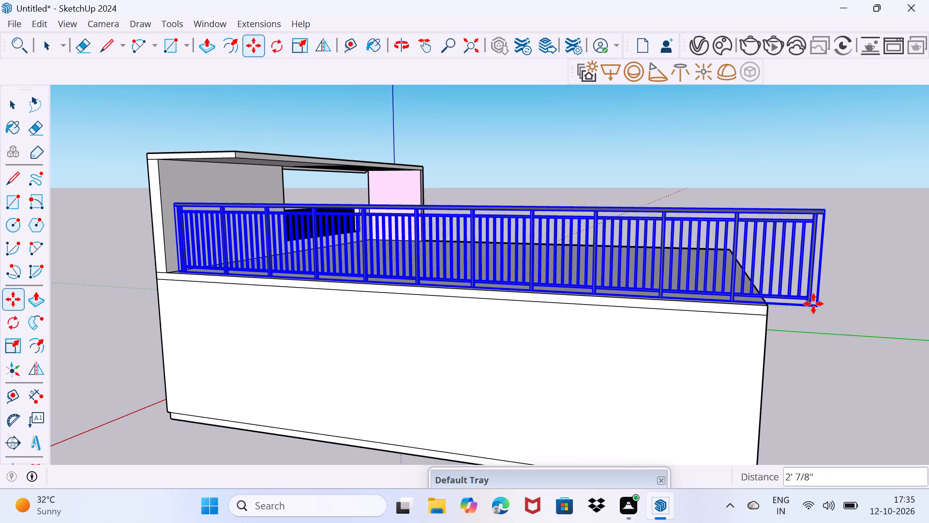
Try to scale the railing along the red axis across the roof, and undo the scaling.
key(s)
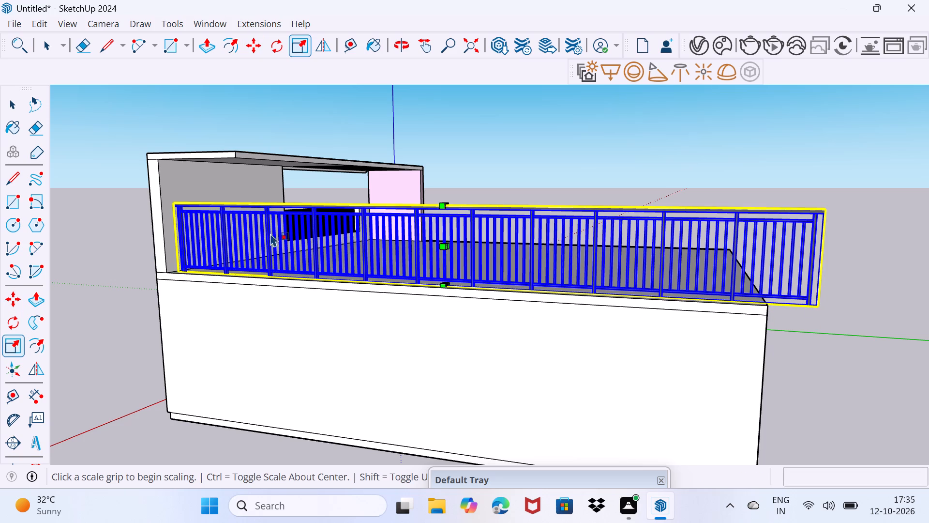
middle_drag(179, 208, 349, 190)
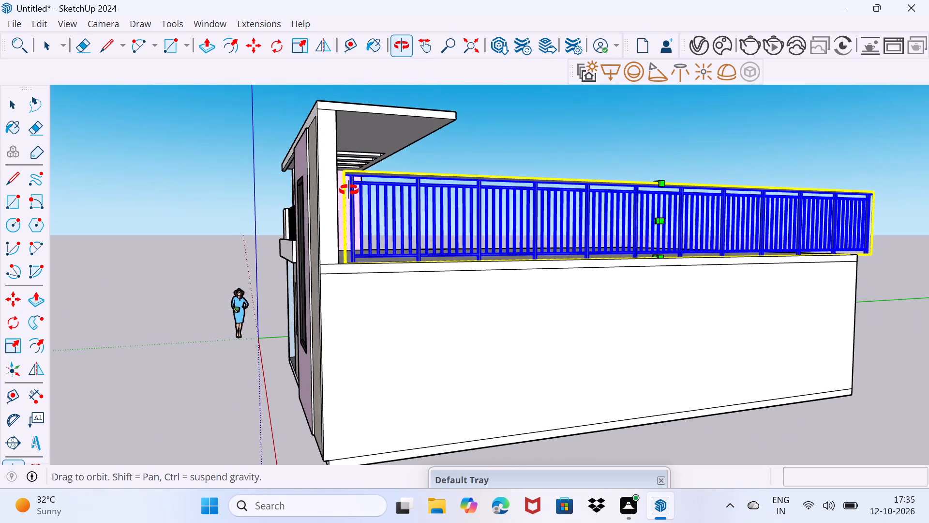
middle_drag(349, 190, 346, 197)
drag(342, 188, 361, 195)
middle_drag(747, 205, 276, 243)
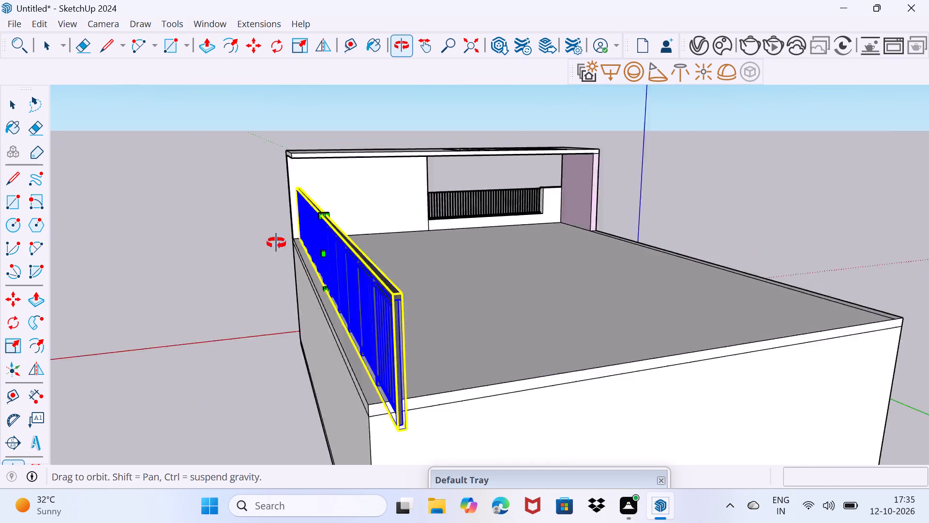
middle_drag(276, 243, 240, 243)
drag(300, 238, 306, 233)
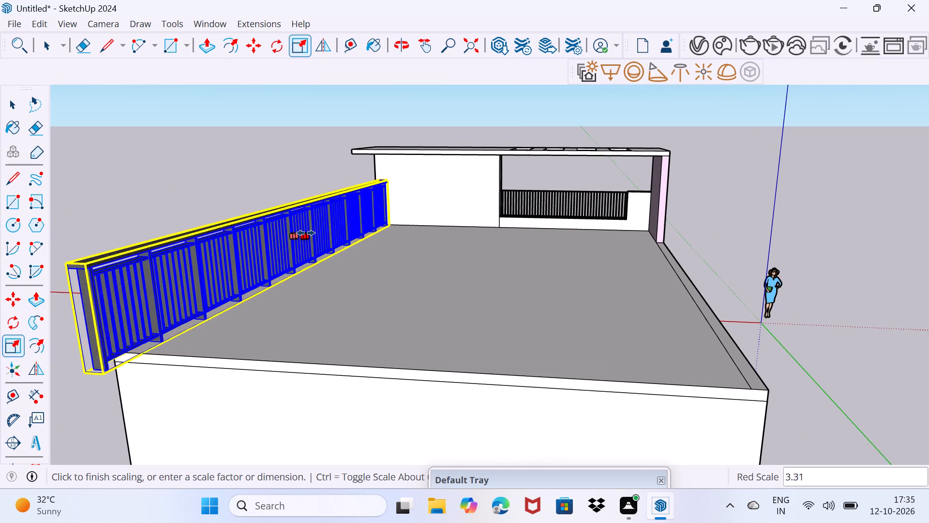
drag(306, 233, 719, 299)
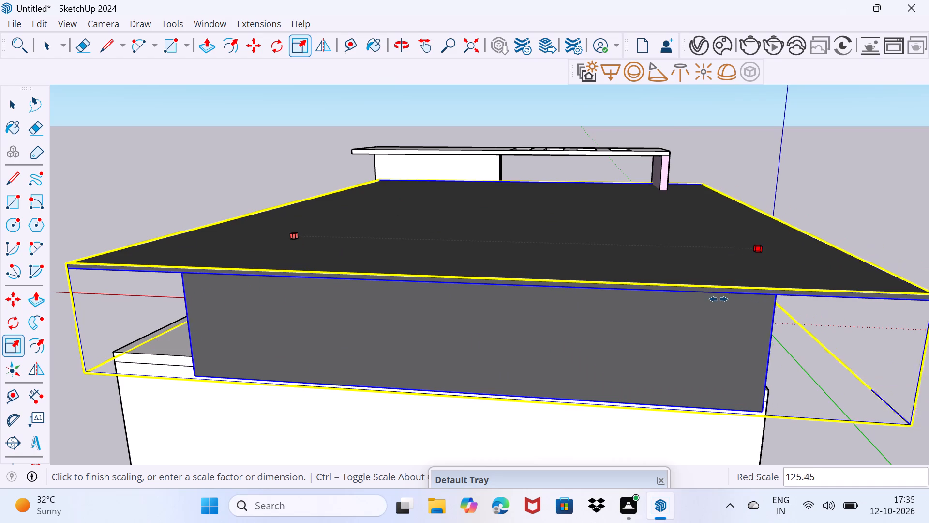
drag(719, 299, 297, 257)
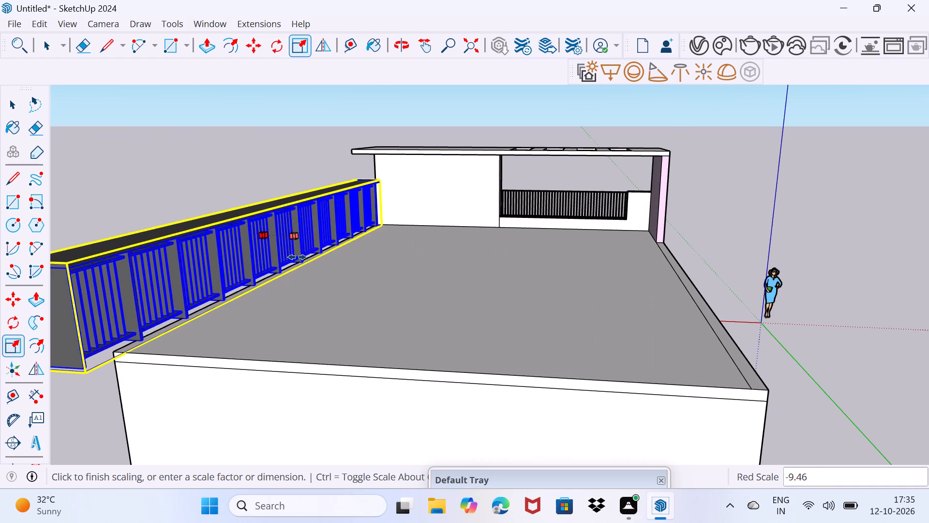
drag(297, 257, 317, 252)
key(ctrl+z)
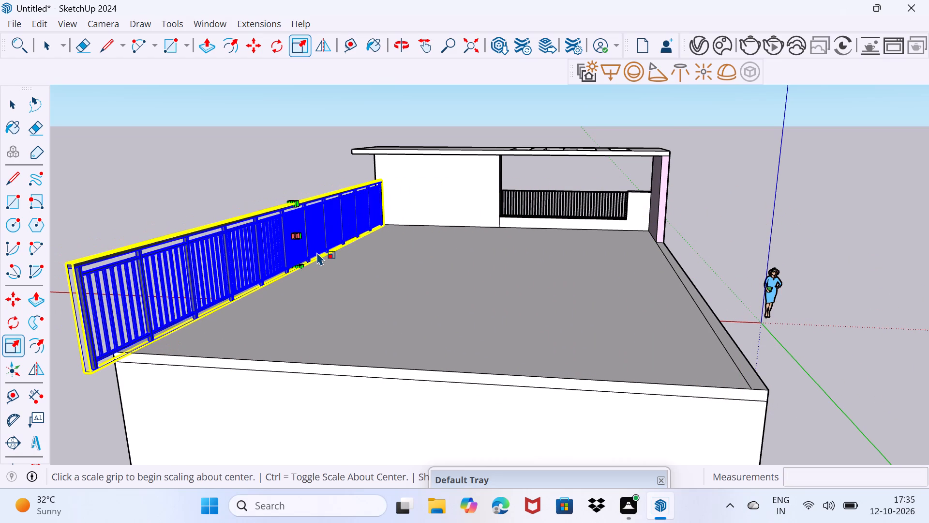
Delete the black railing from the side of the roof.
key(Delete)
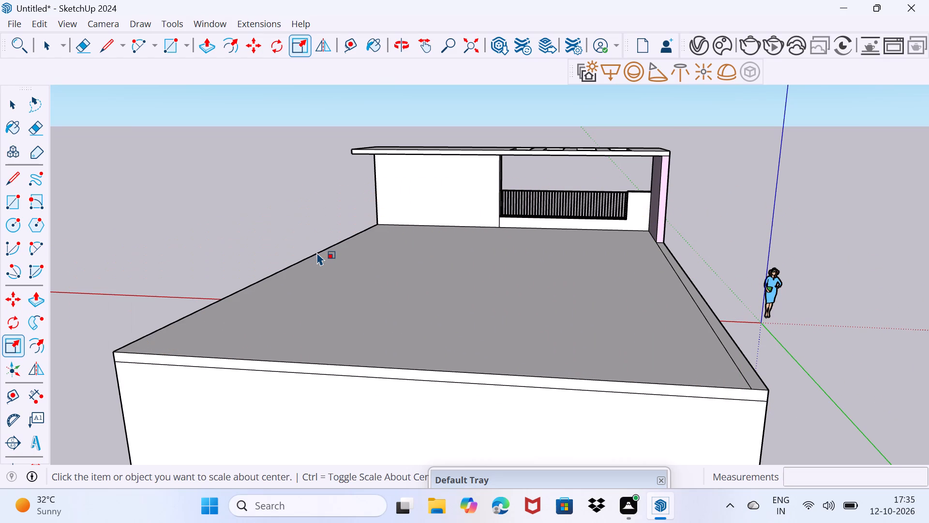
key(space)
Open 3D Warehouse again to find a gate for the porch at the front of the house.
middle_drag(681, 289, 361, 293)
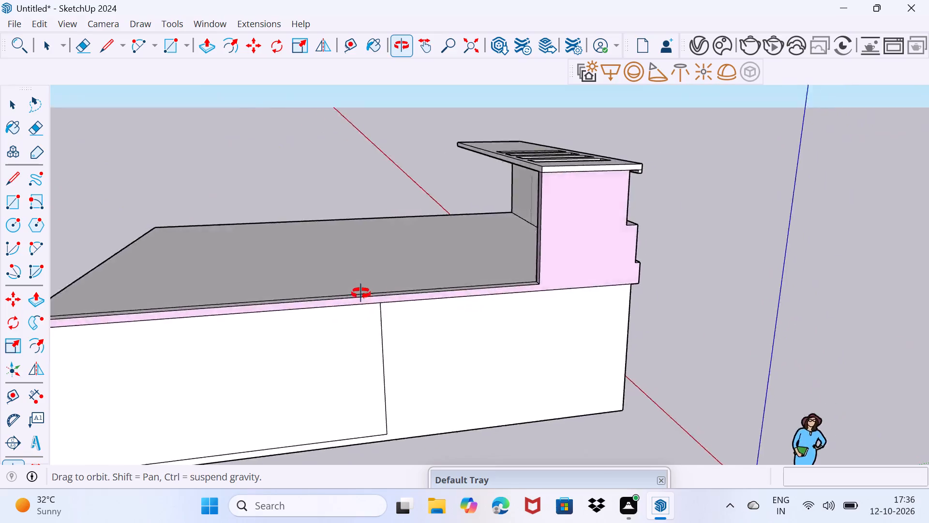
middle_drag(361, 293, 233, 281)
scroll(411, 288, up, 2)
middle_drag(494, 306, 245, 307)
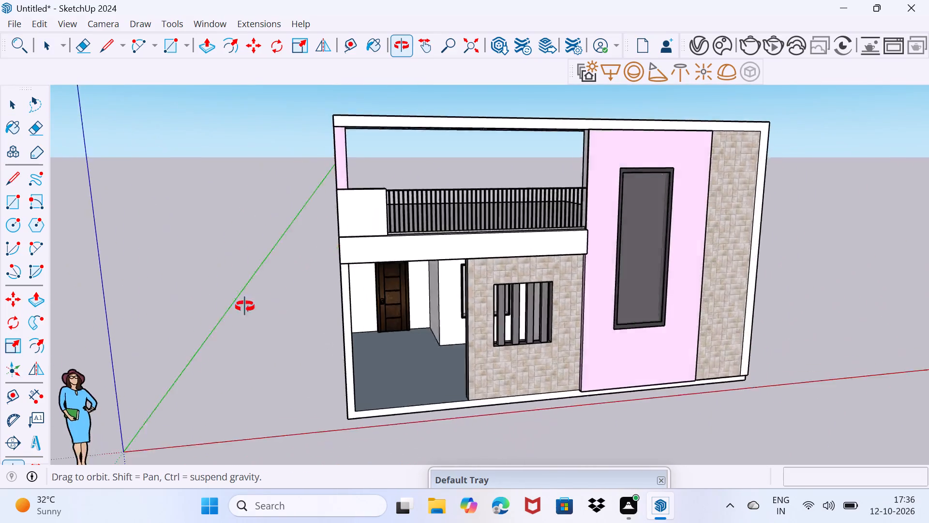
middle_drag(245, 307, 226, 308)
scroll(350, 356, up, 2)
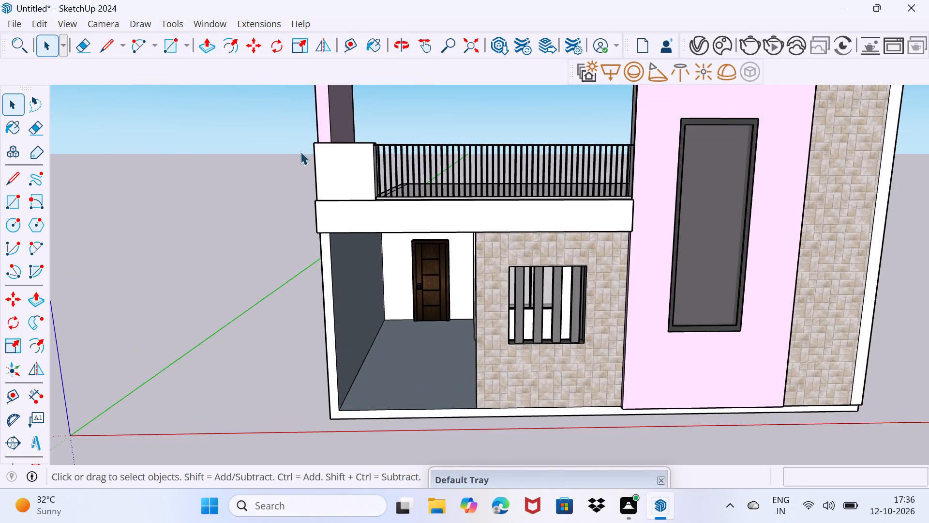
click(216, 32)
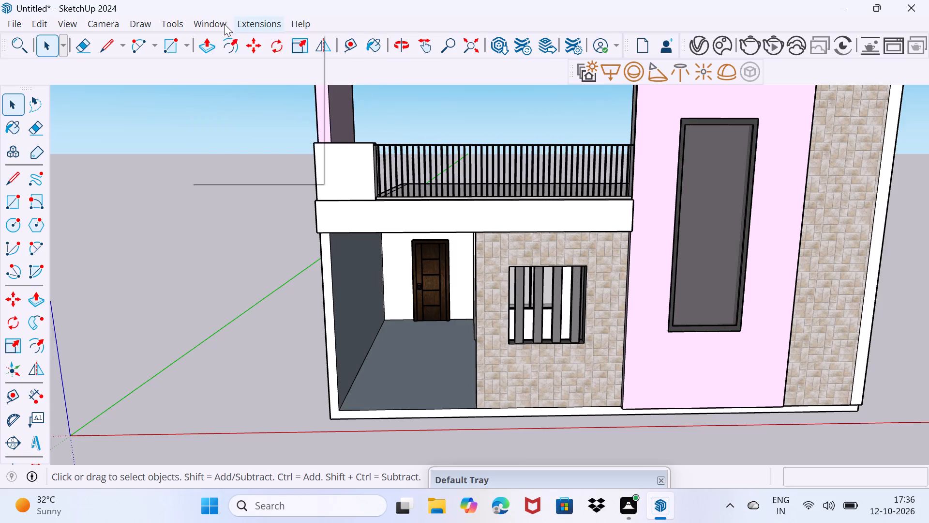
drag(251, 137, 254, 133)
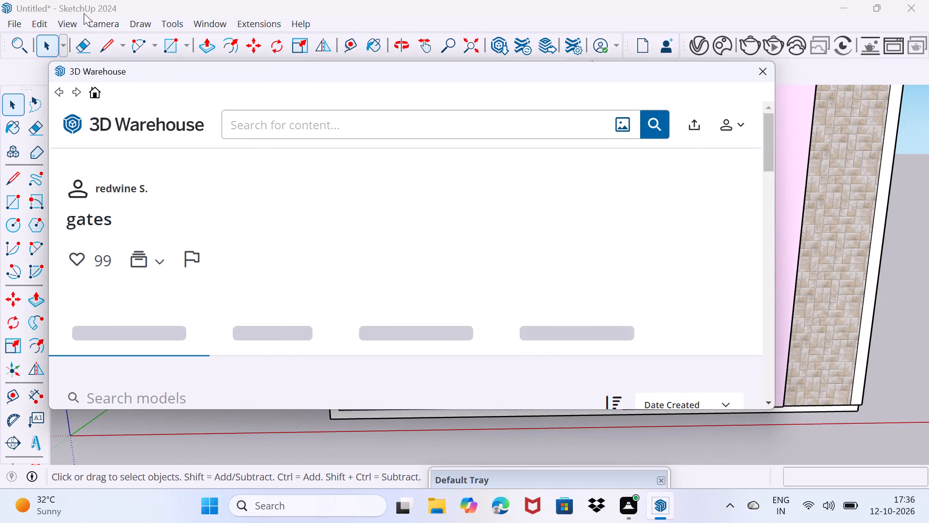
Search 3D Warehouse for "gates".
scroll(433, 266, down, 4)
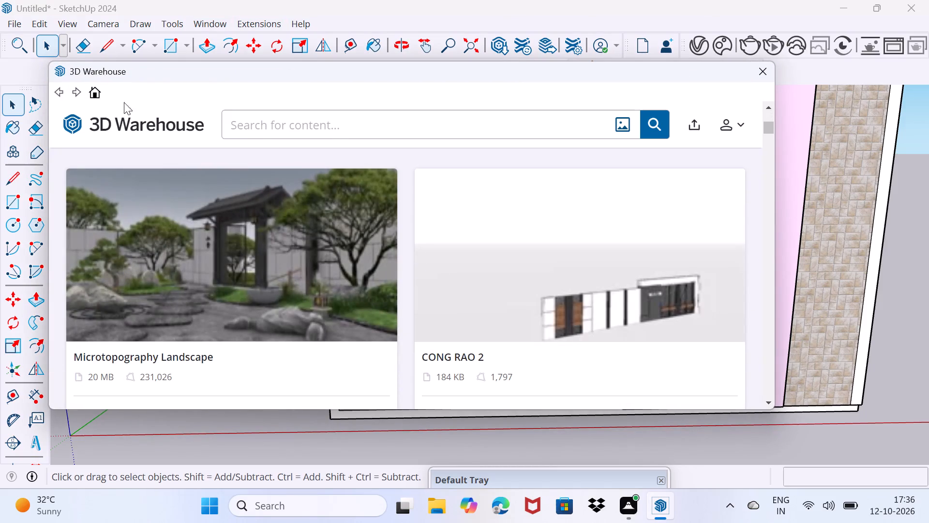
click(268, 131)
scroll(268, 152, down, 2)
scroll(273, 241, up, 12)
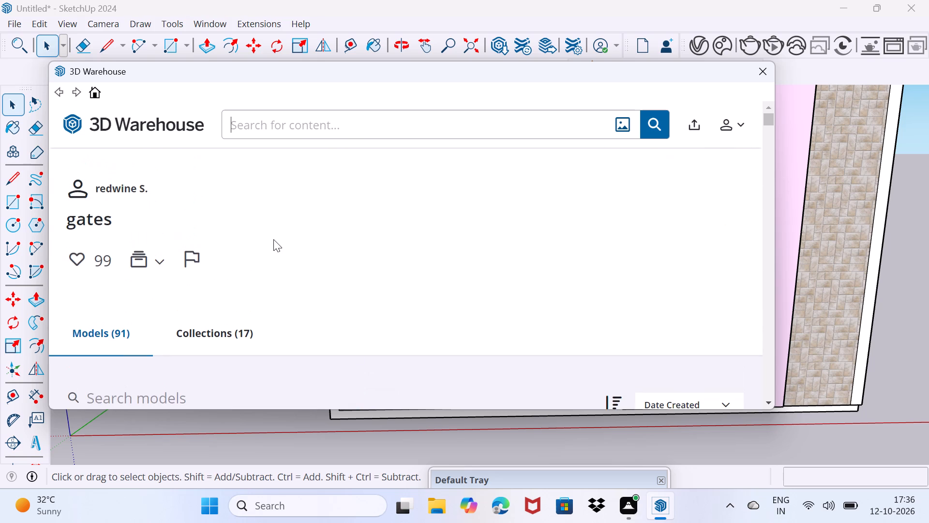
text(ga)
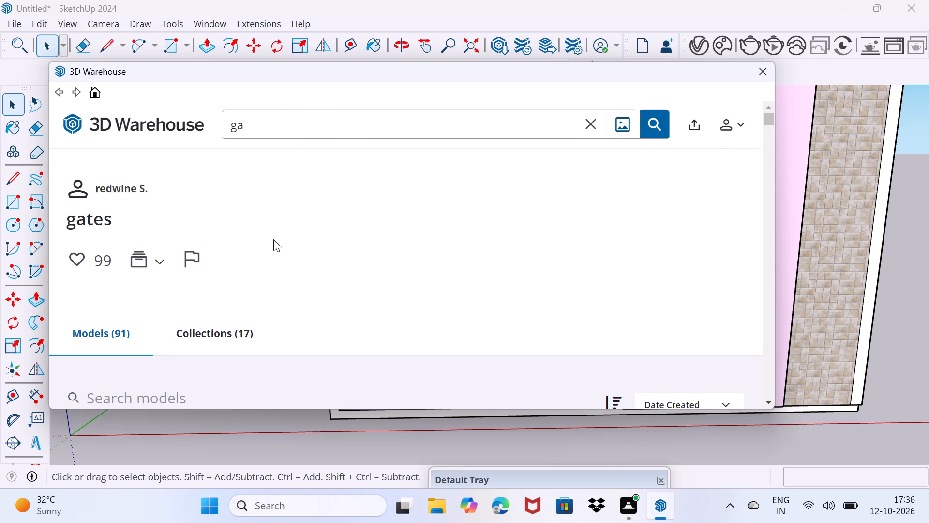
click(273, 239)
text(tes)
key(Return)
click(258, 130)
drag(258, 130, 254, 120)
drag(254, 120, 253, 112)
key(t)
text(es)
key(Return)
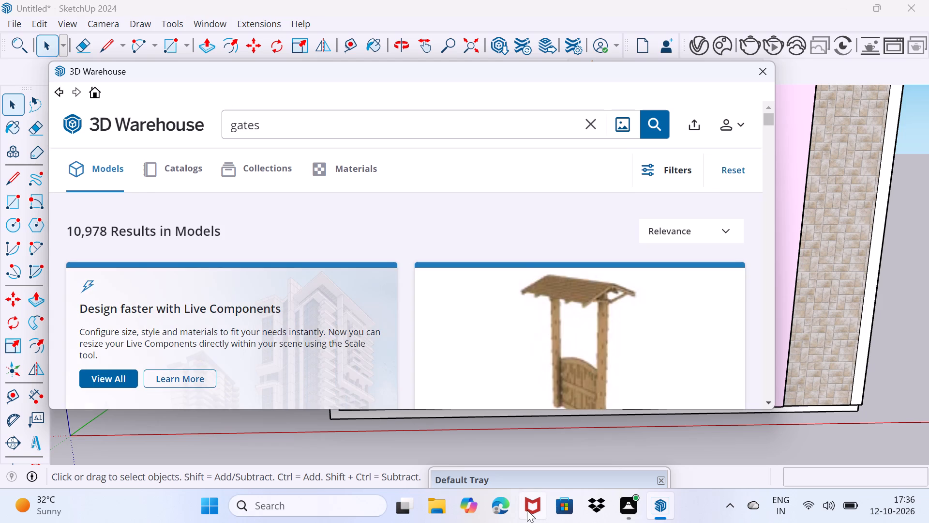
Browse the gate models and open the brown panelled sliding gate named GATE.
scroll(513, 333, down, 5)
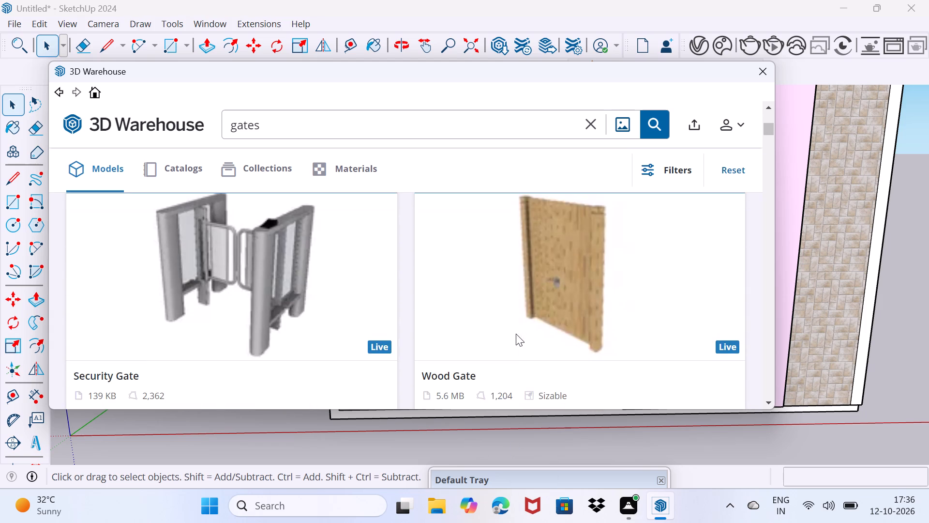
scroll(516, 334, down, 9)
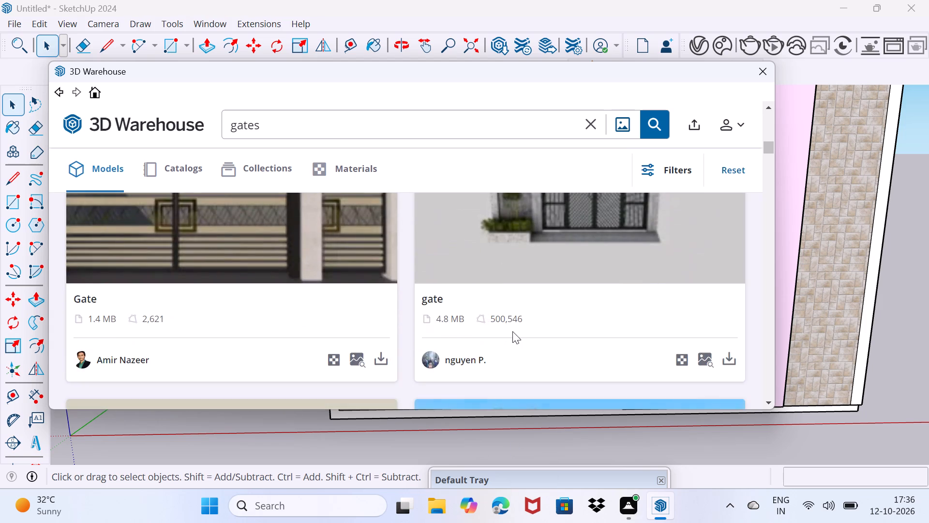
scroll(512, 331, down, 3)
scroll(512, 331, up, 2)
scroll(512, 331, down, 4)
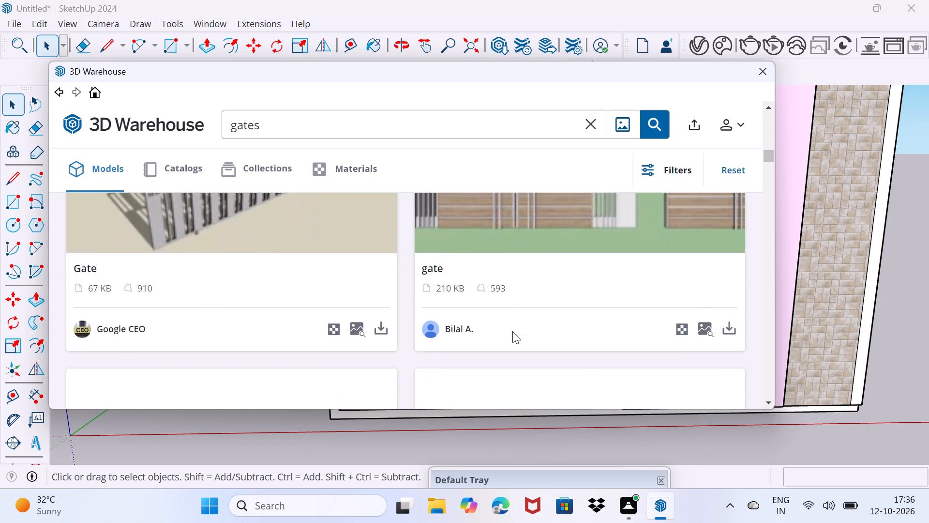
scroll(512, 331, down, 2)
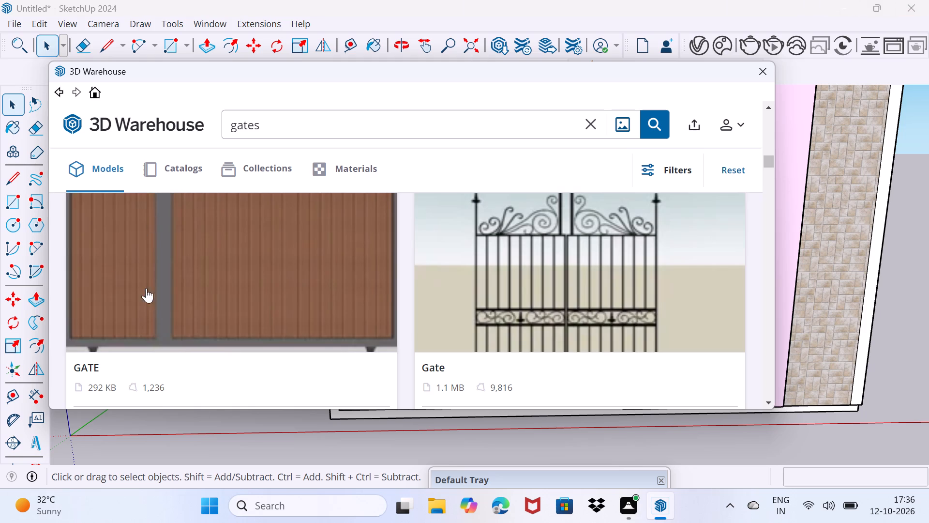
click(147, 301)
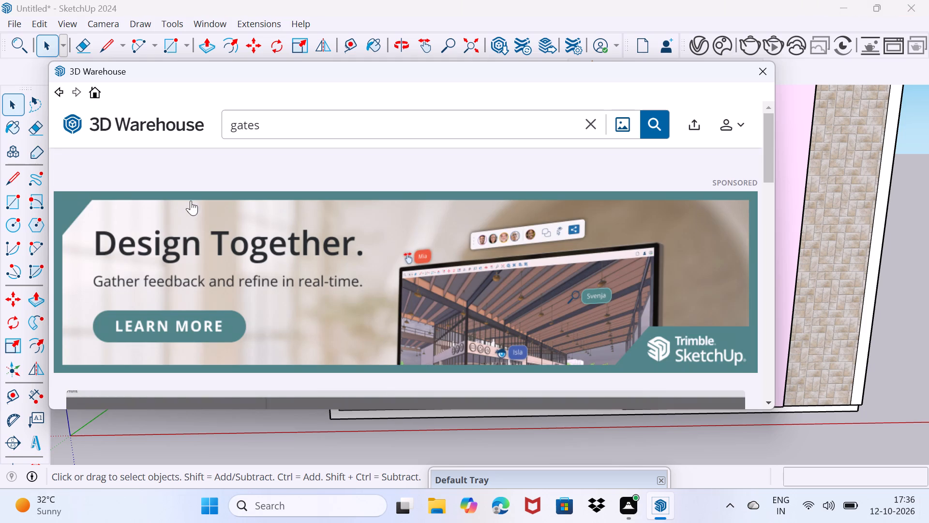
Load the 4M x 2M sliding gate directly into the model and place it in front of the porch.
scroll(194, 191, down, 7)
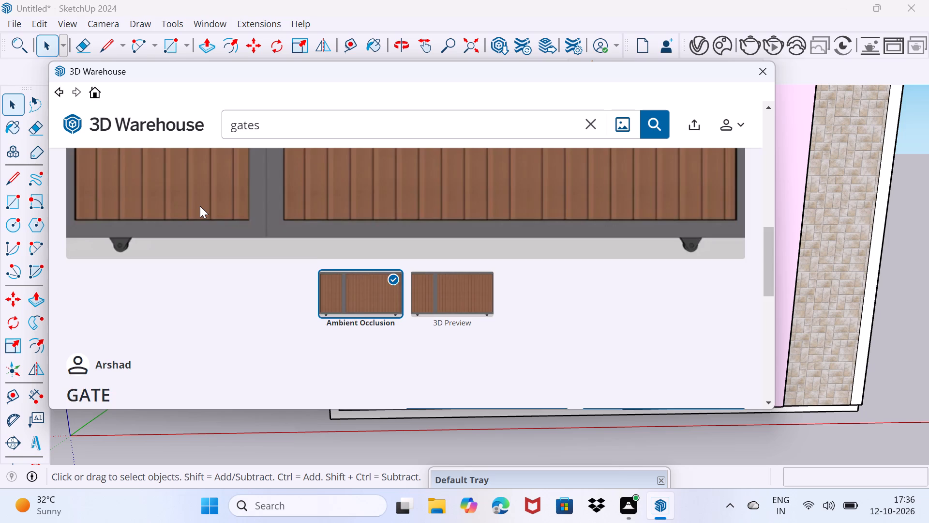
scroll(200, 206, up, 2)
scroll(200, 206, down, 4)
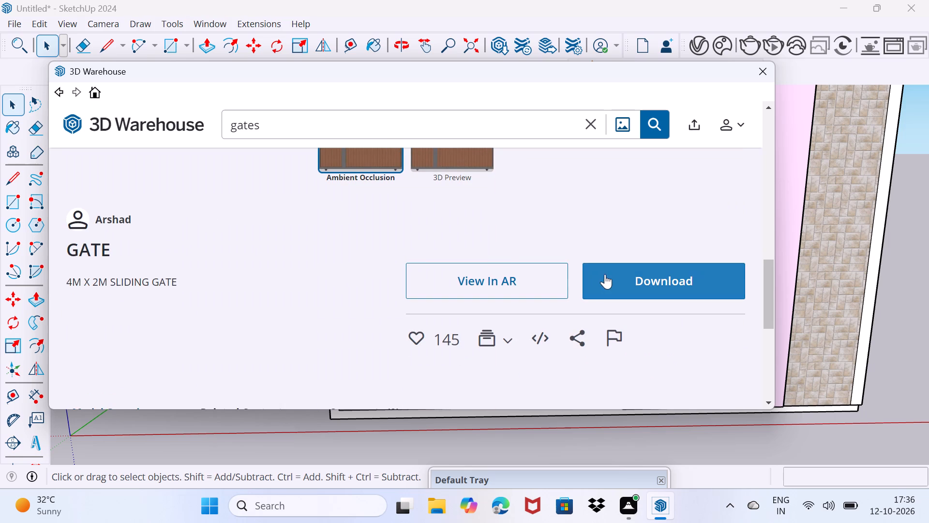
click(606, 274)
click(372, 262)
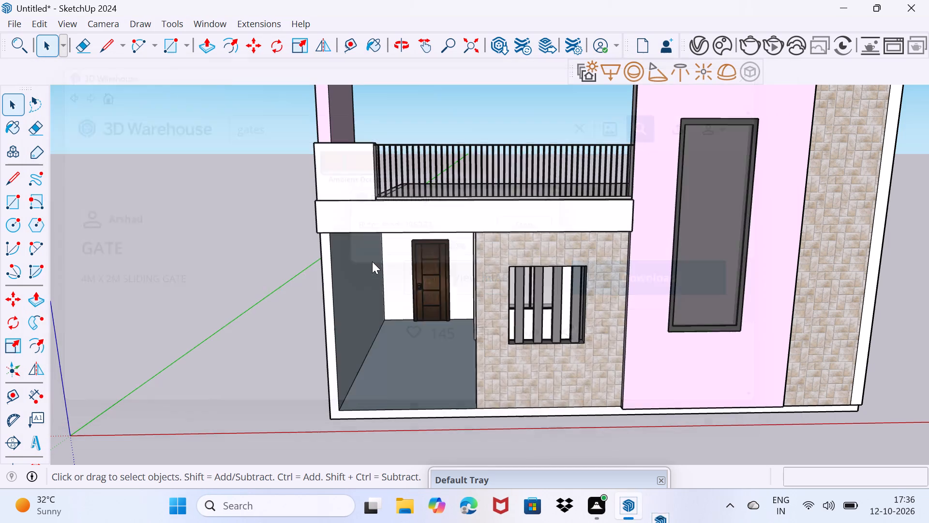
scroll(400, 327, down, 8)
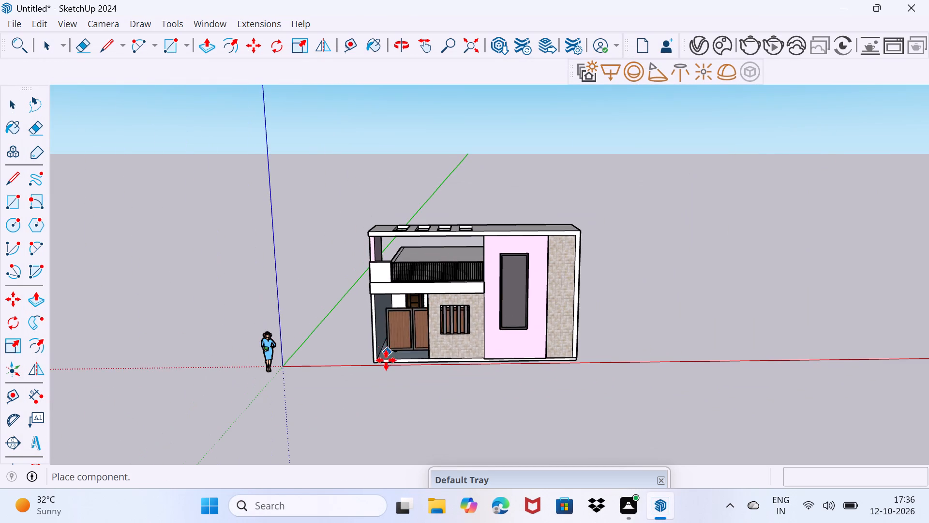
click(323, 382)
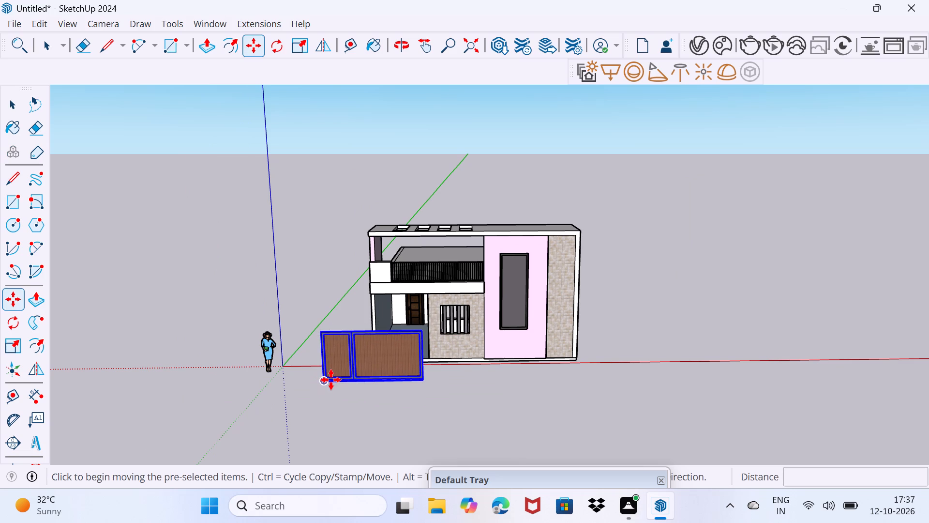
Scale the gate down uniformly from its upper outer corner.
scroll(331, 379, up, 6)
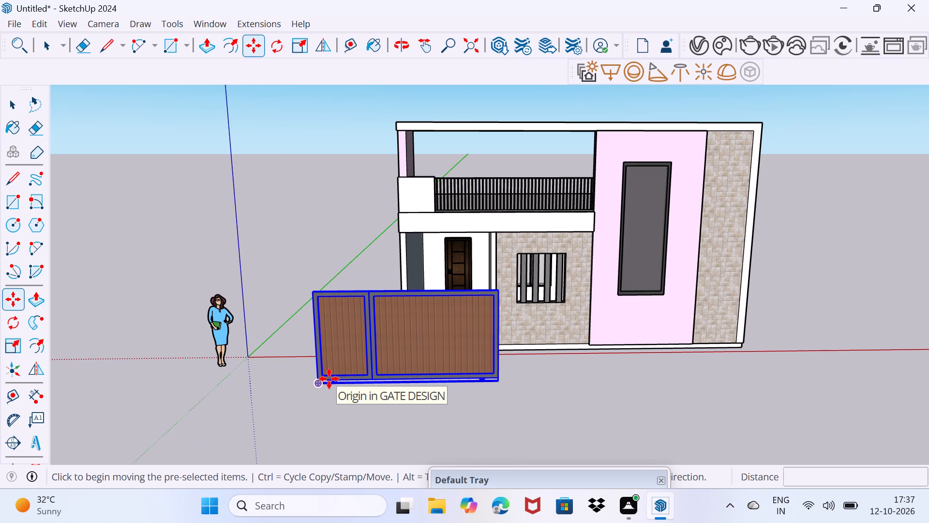
key(s)
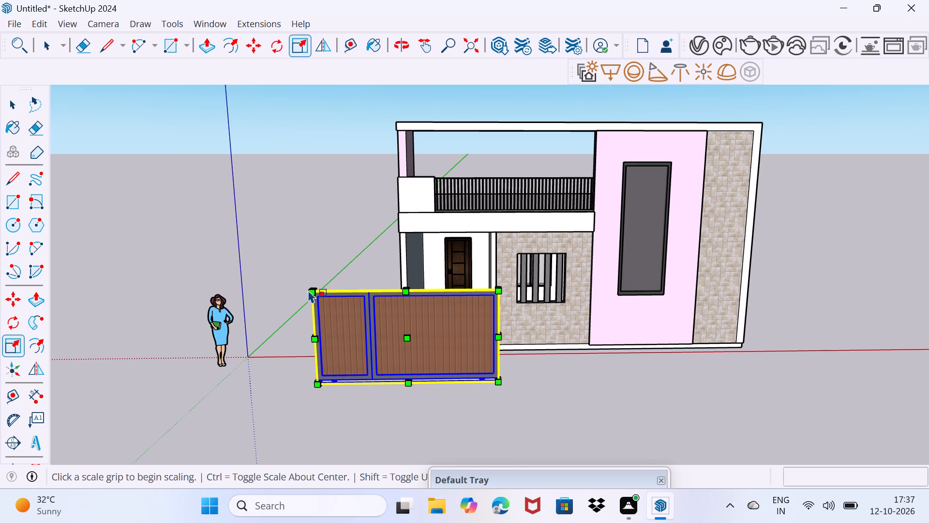
drag(309, 290, 408, 351)
scroll(480, 389, up, 10)
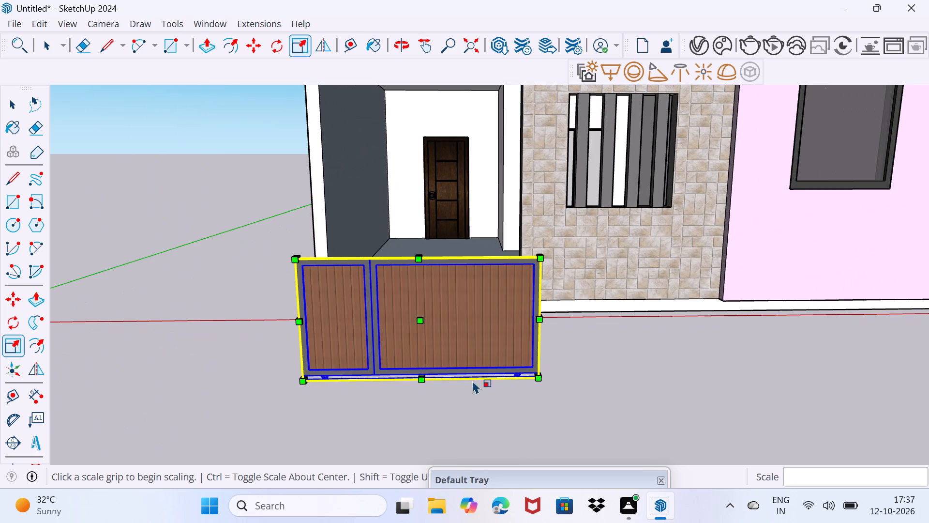
Move the gate by its lower corner about 8' 6 3/4" to the foot of the stone wall at the porch opening.
key(m)
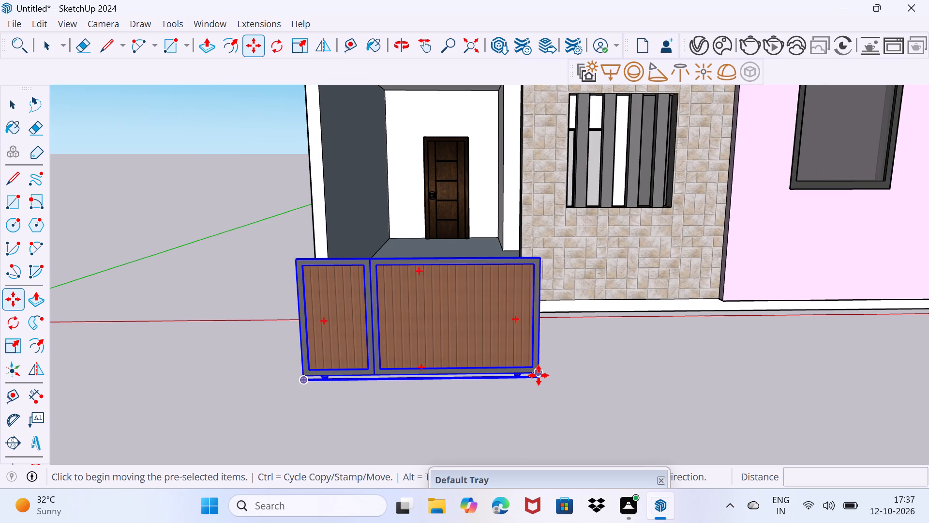
click(539, 375)
scroll(520, 297, up, 10)
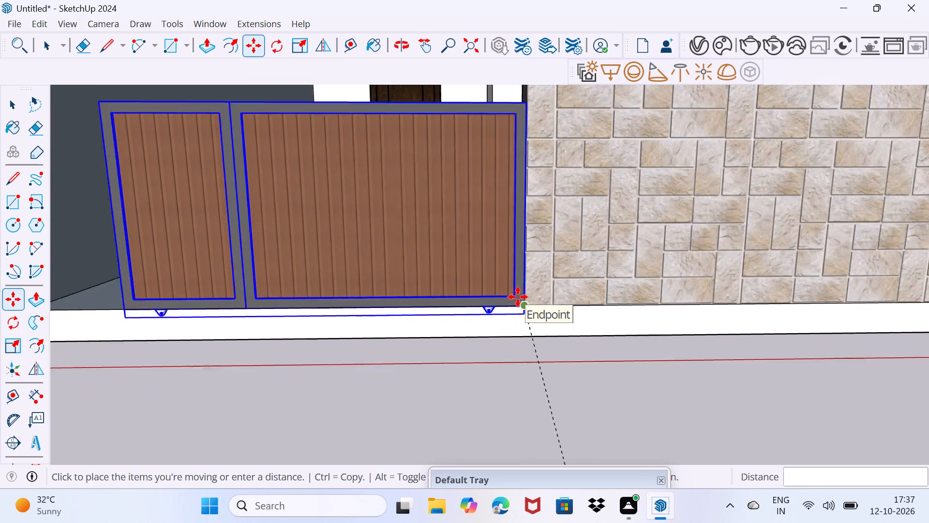
scroll(518, 297, up, 1)
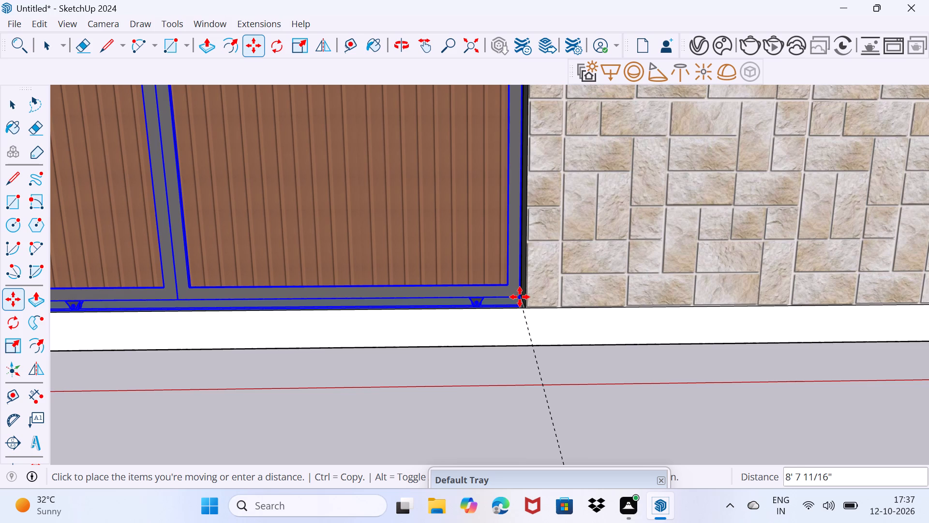
click(522, 295)
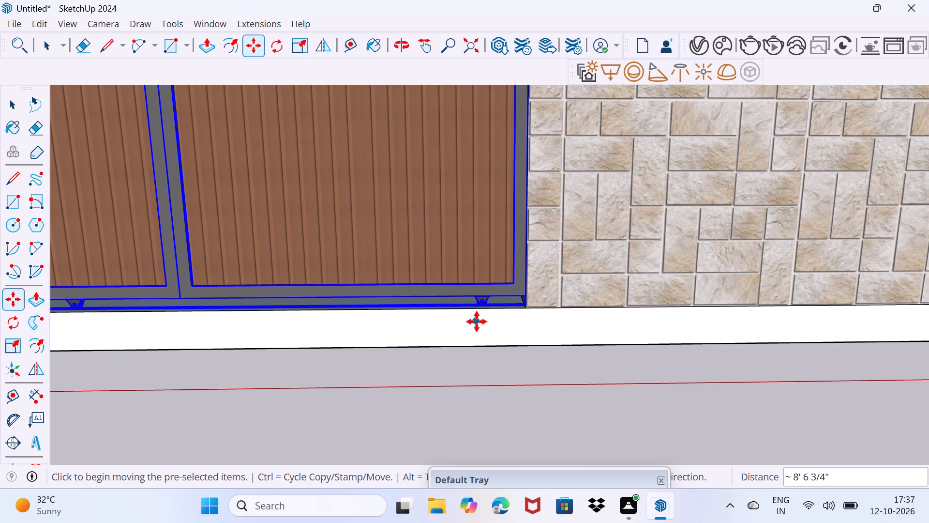
Stretch the sliding gate along the red axis from its free end to span the porch opening to the outer wall.
scroll(364, 324, down, 7)
middle_drag(290, 329, 528, 295)
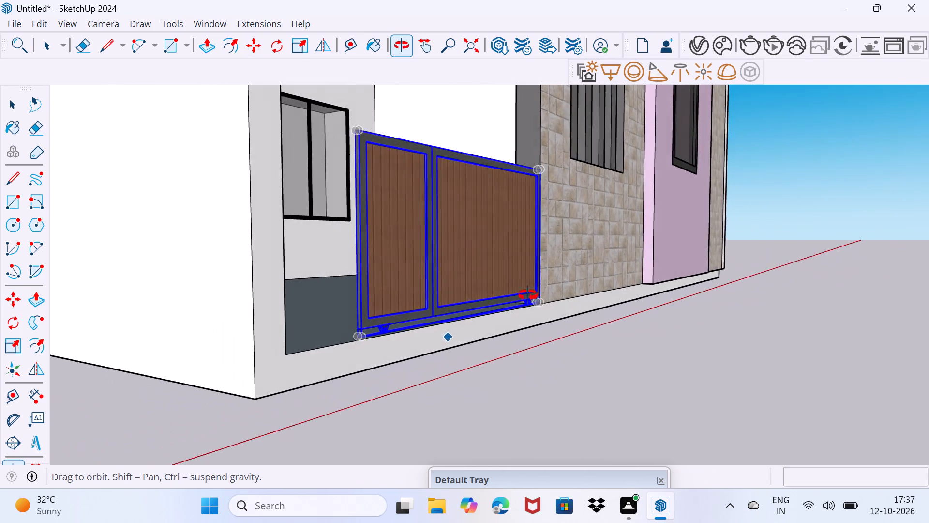
middle_drag(528, 295, 553, 297)
scroll(406, 301, up, 4)
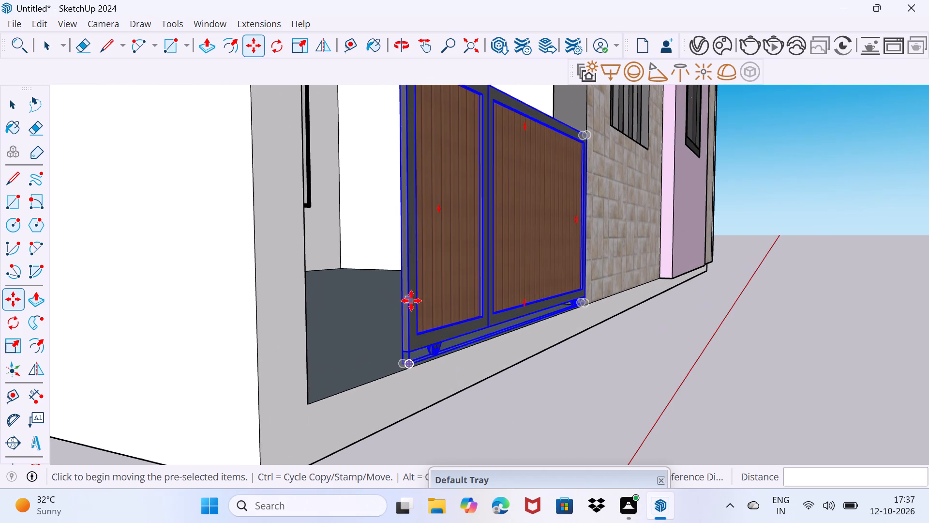
key(s)
scroll(396, 213, up, 4)
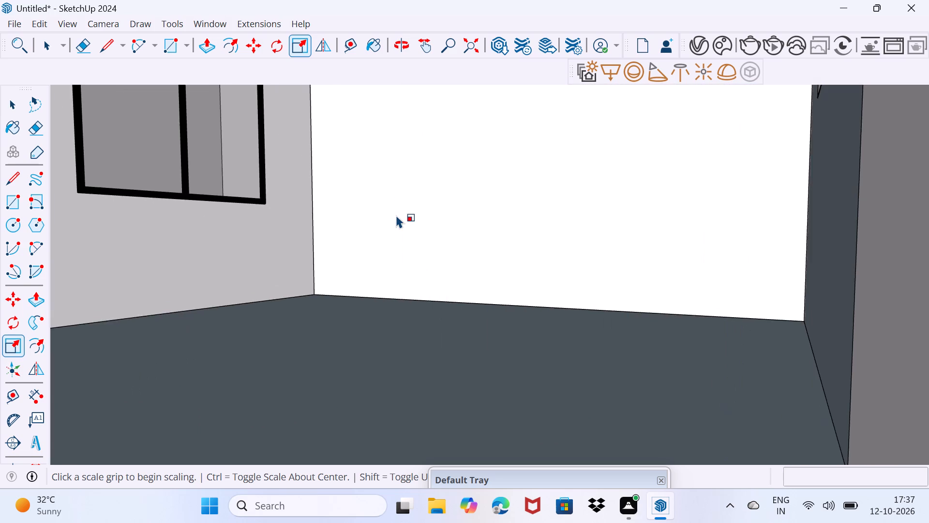
scroll(396, 215, down, 3)
scroll(405, 214, up, 7)
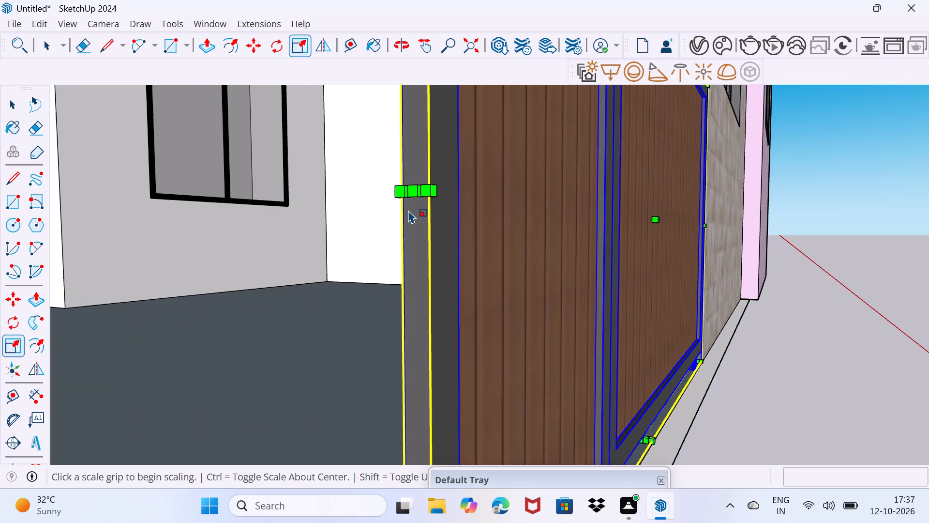
scroll(408, 210, up, 2)
click(418, 185)
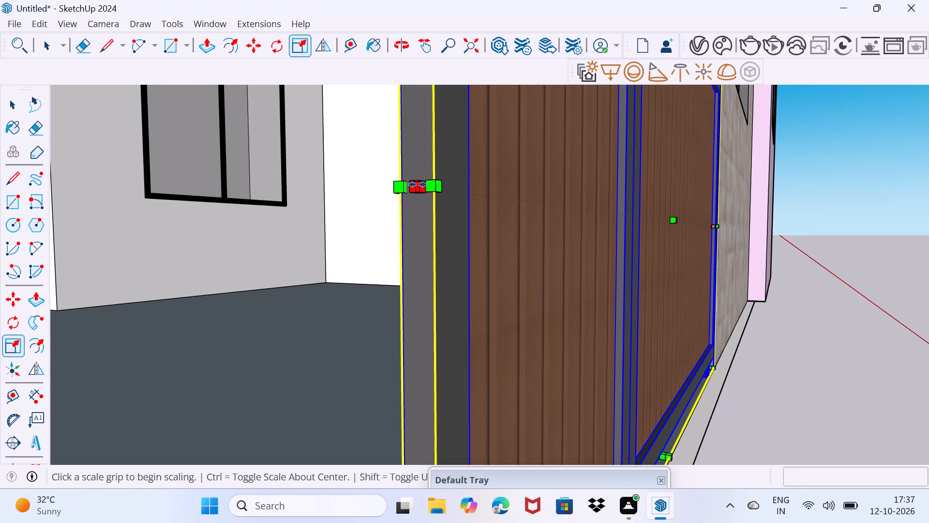
scroll(303, 223, down, 18)
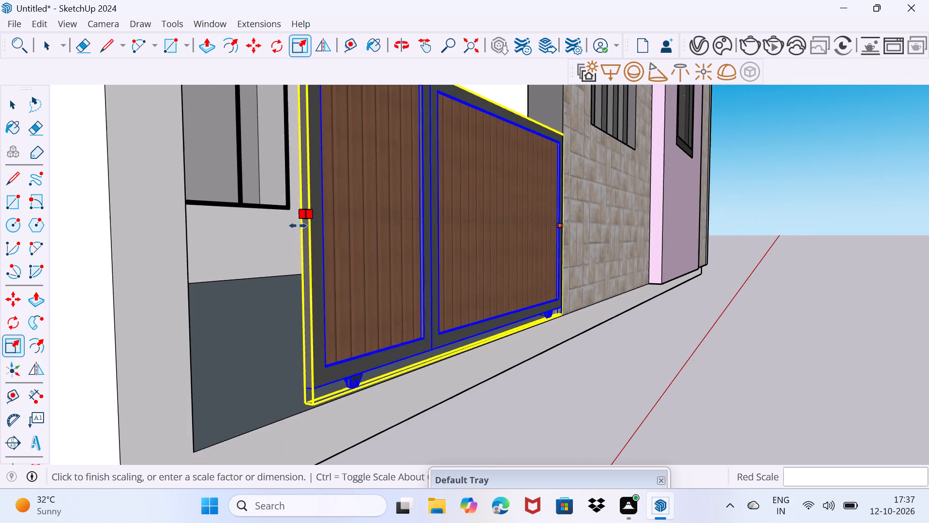
click(176, 253)
key(space)
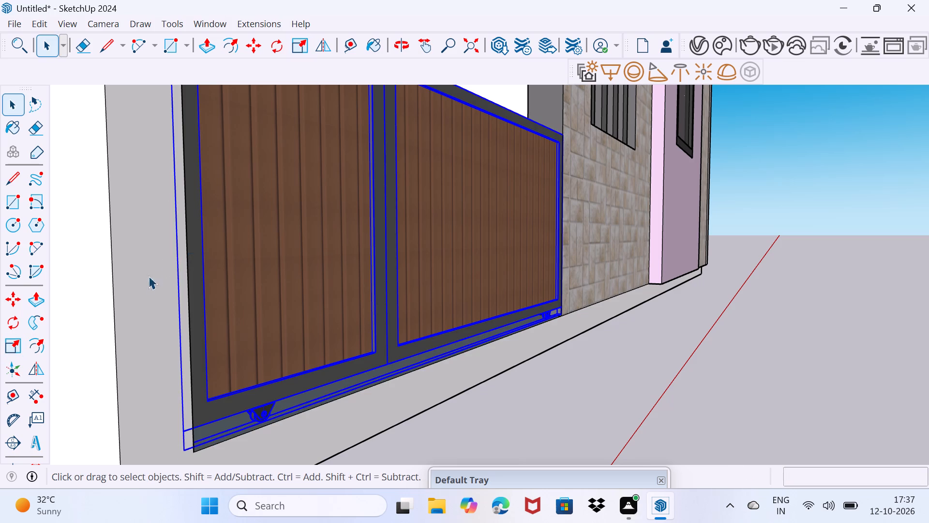
drag(149, 277, 156, 251)
Scale the gate in red and green by about 0.99, 1.00 from its outer end to align it with the opening's edge.
scroll(151, 249, down, 3)
middle_drag(173, 242, 125, 301)
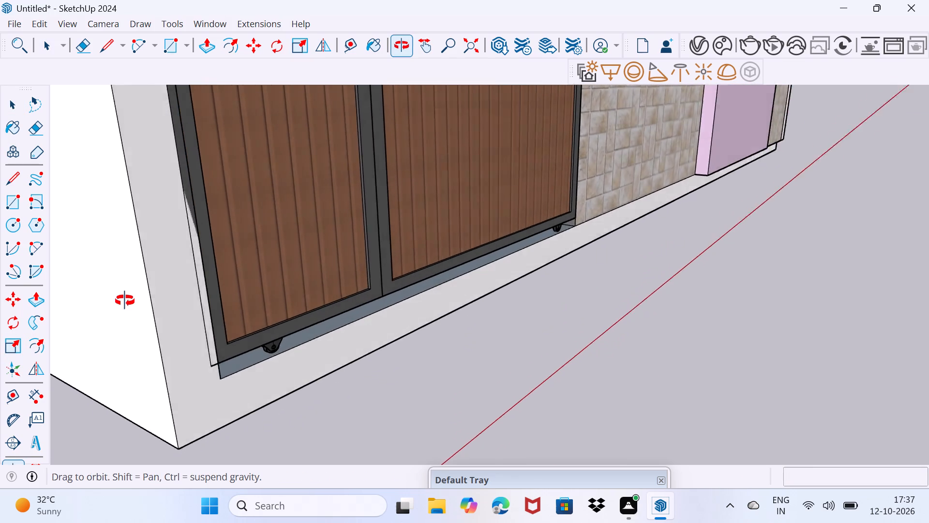
middle_drag(125, 301, 120, 300)
scroll(120, 300, down, 2)
click(211, 244)
middle_drag(215, 233, 211, 245)
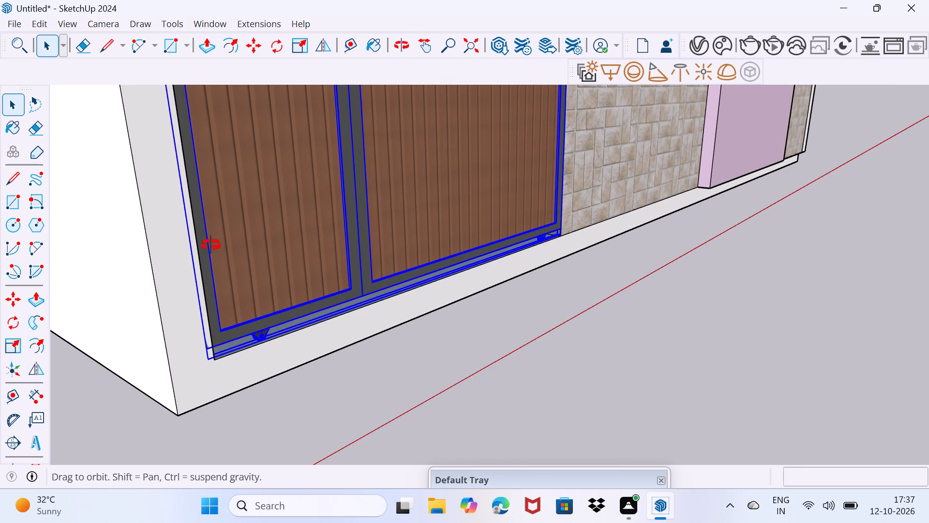
middle_drag(211, 245, 239, 245)
key(s)
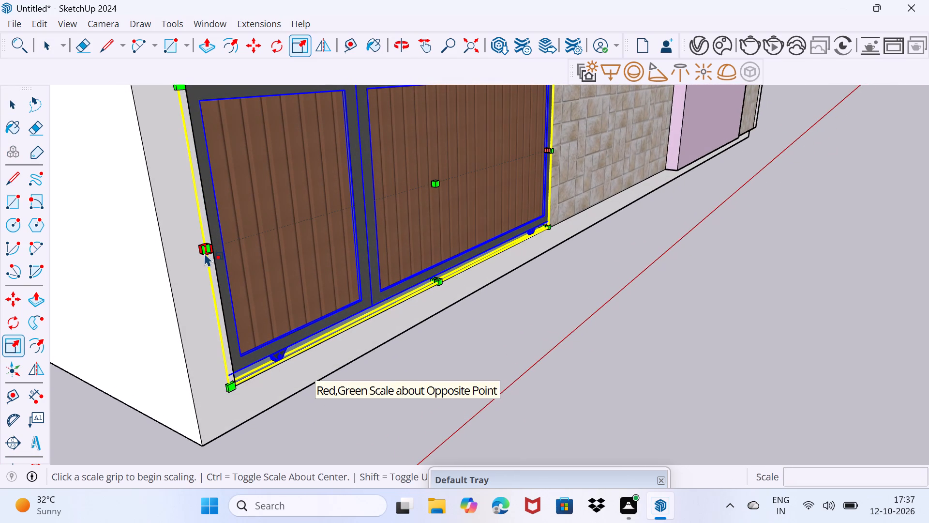
click(205, 253)
click(209, 251)
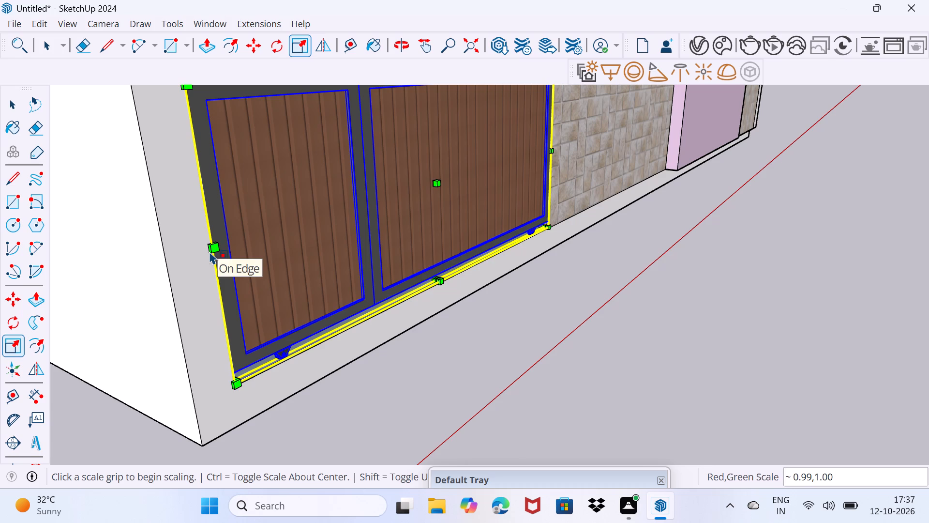
key(space)
drag(190, 270, 202, 248)
Examine the fitted gate and front facade from several angles.
scroll(196, 236, down, 3)
middle_drag(195, 240, 118, 292)
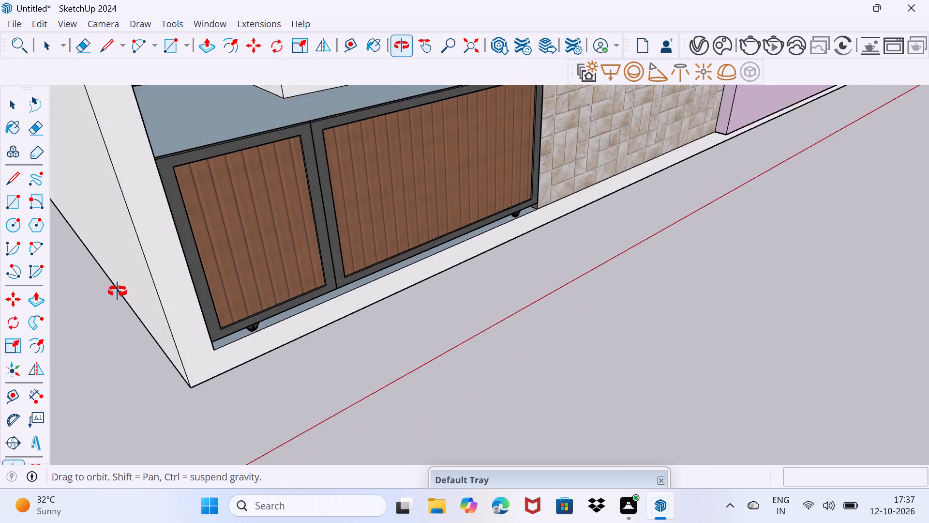
middle_drag(118, 292, 68, 258)
scroll(68, 258, down, 11)
middle_drag(212, 275, 143, 257)
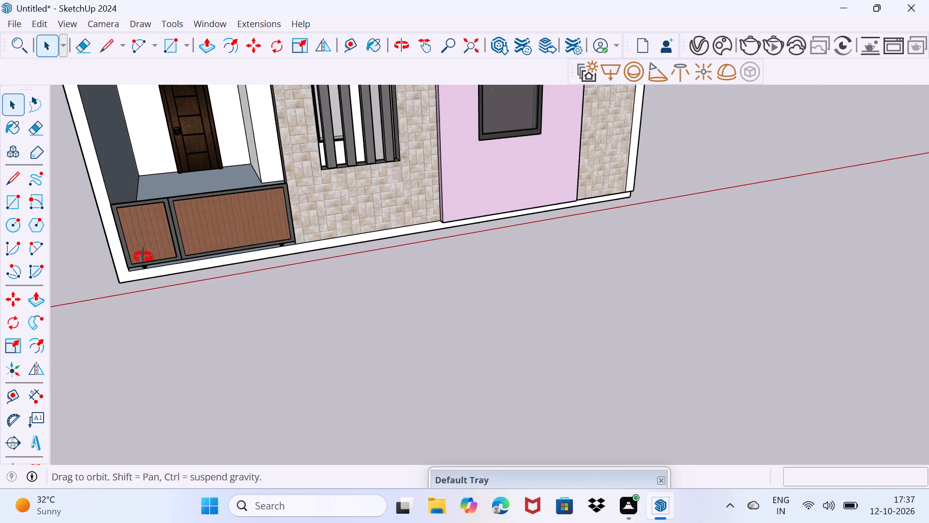
middle_drag(143, 257, 267, 218)
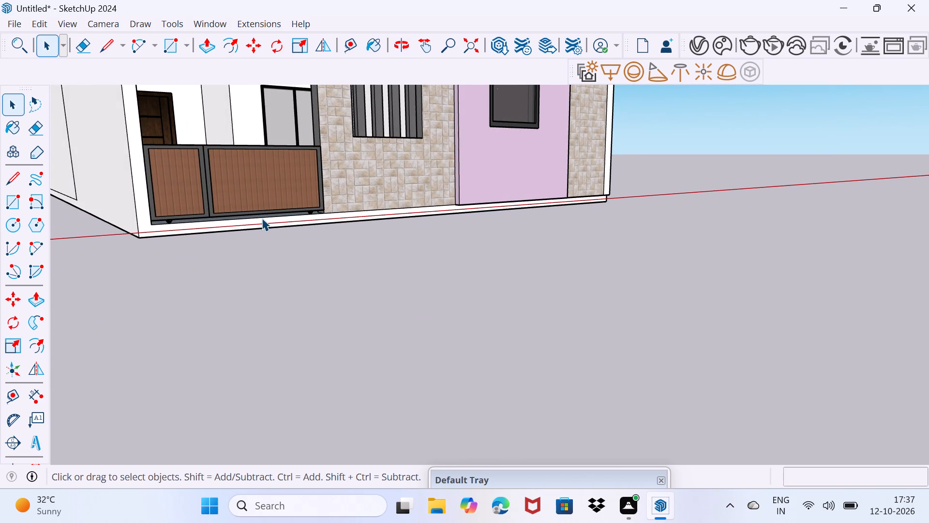
scroll(229, 214, up, 1)
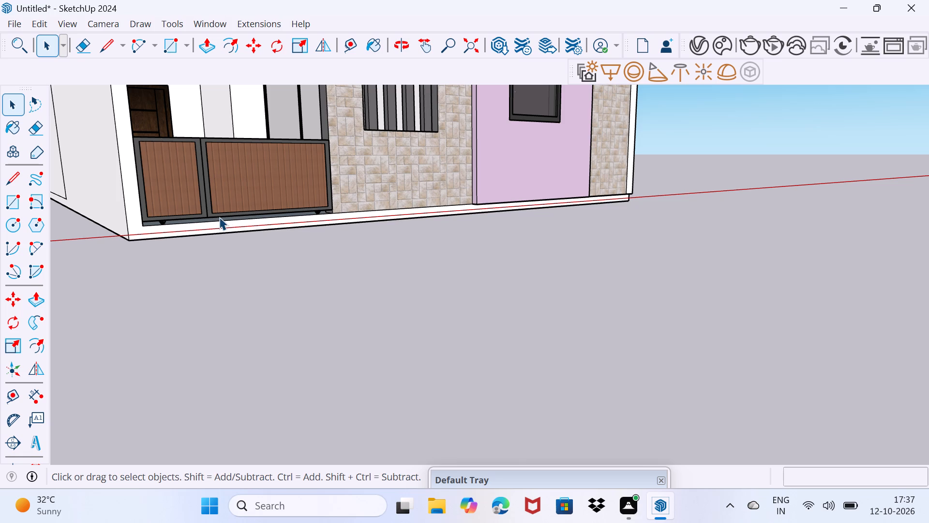
middle_drag(217, 206, 191, 226)
middle_drag(191, 226, 217, 238)
scroll(209, 164, up, 2)
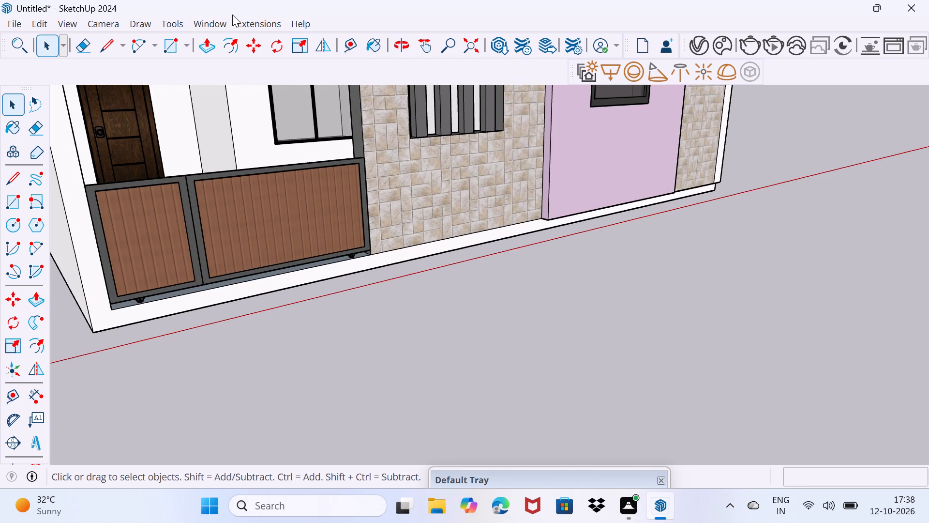
Paint the porch's window wall, door wall and the projecting corner face between them with a pale yellow from Colors-Named.
click(219, 22)
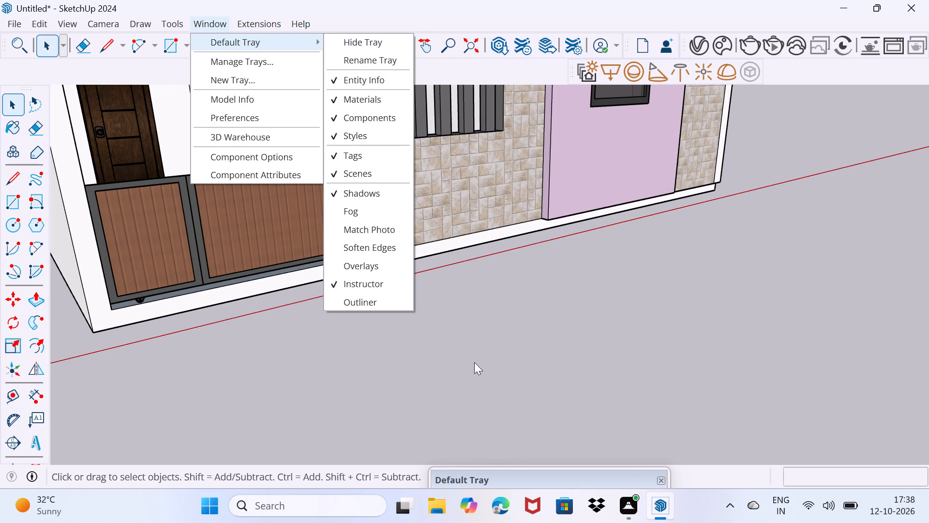
drag(525, 481, 545, 133)
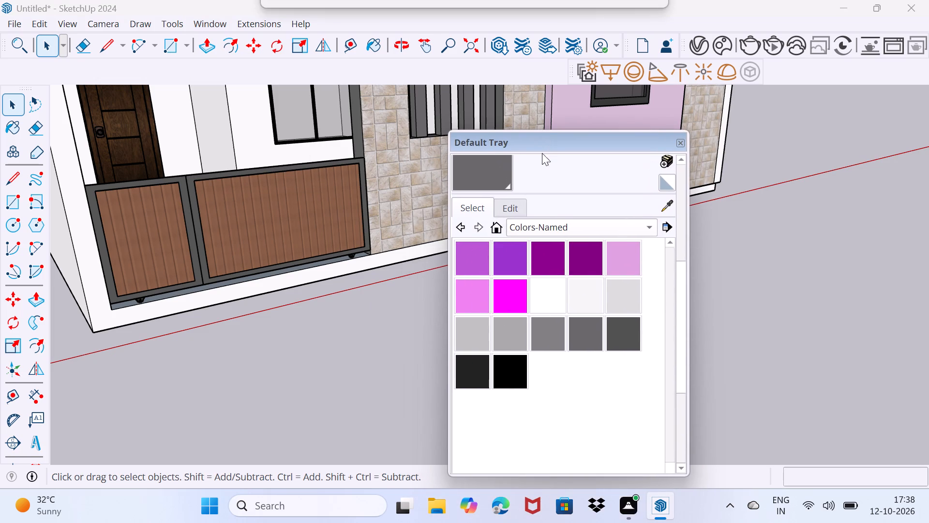
scroll(555, 316, up, 8)
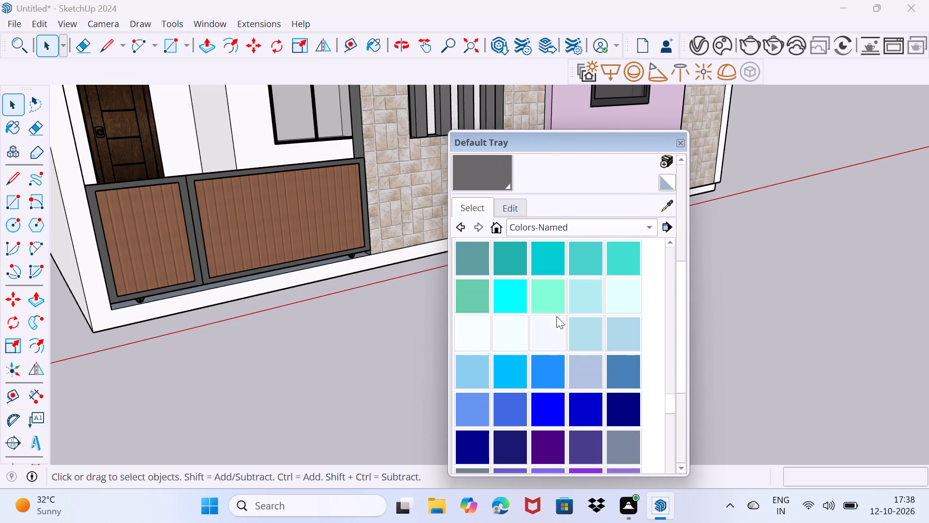
scroll(556, 316, up, 7)
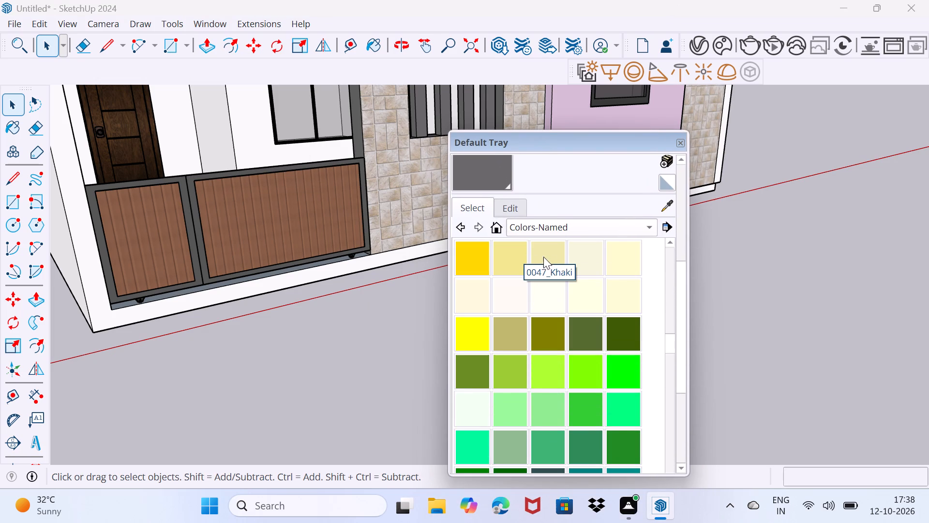
click(619, 253)
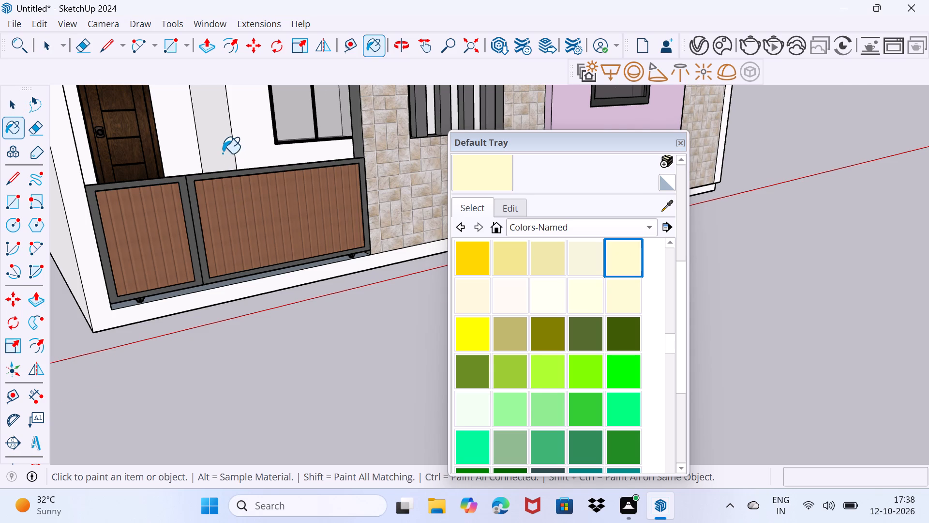
scroll(223, 154, up, 3)
click(223, 154)
click(252, 147)
click(173, 147)
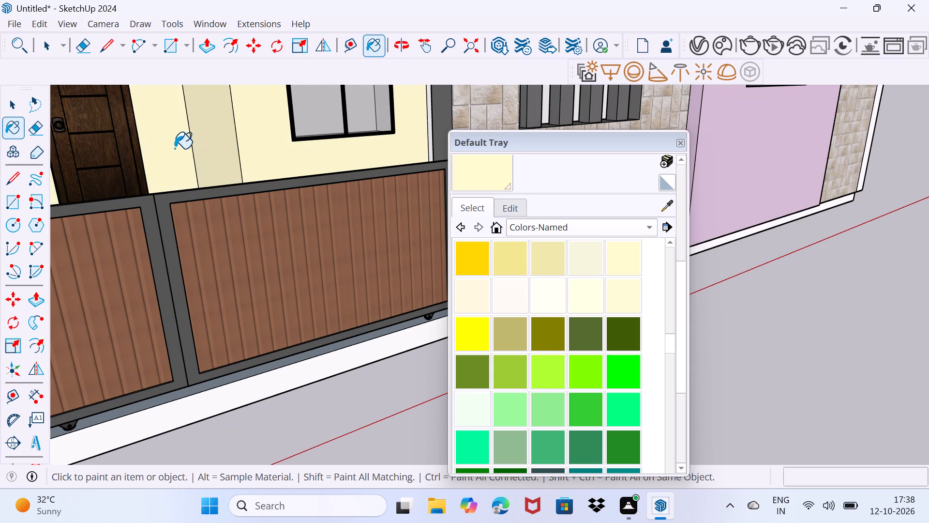
Paint the two opposite side walls of the porch with the same pale yellow.
scroll(177, 151, down, 7)
middle_drag(177, 154, 89, 211)
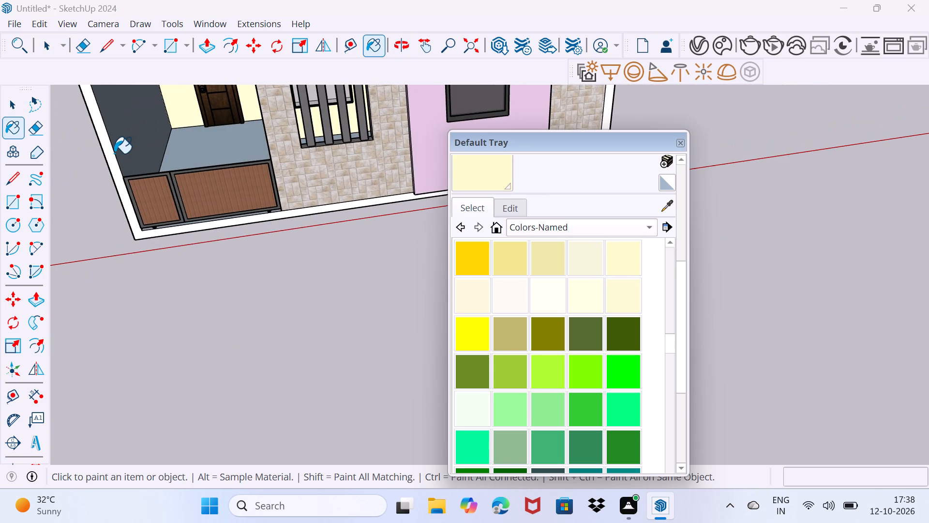
click(123, 144)
middle_drag(125, 157, 322, 130)
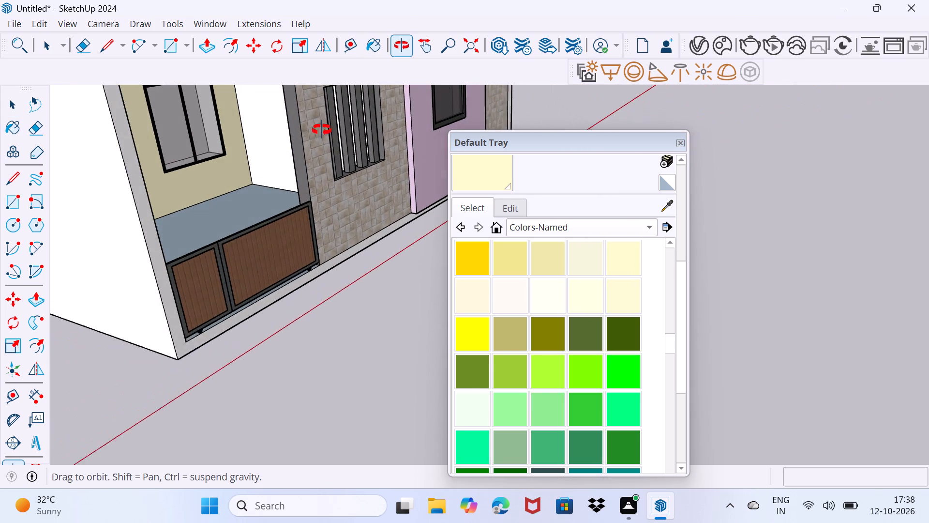
middle_drag(322, 130, 325, 129)
click(271, 135)
Paint the two adjoining interior room walls behind the porch window with the same pale yellow.
scroll(187, 154, up, 3)
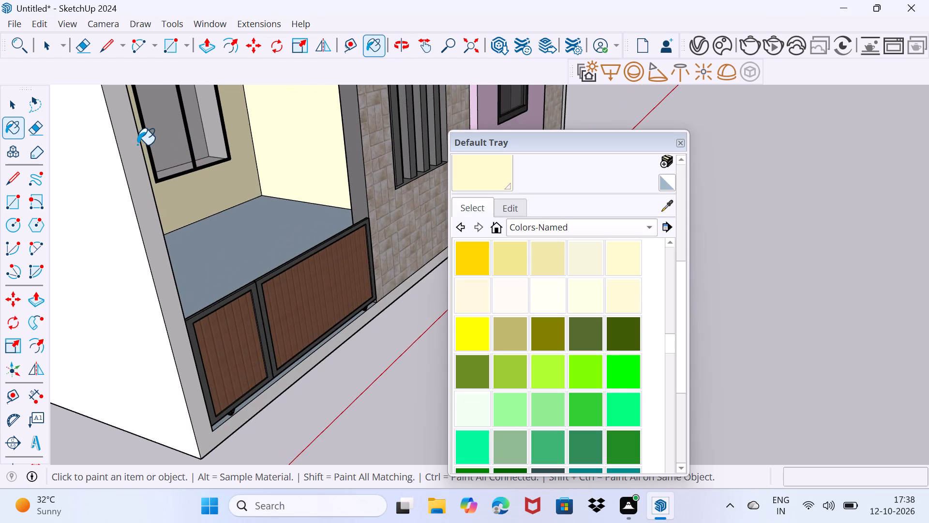
middle_drag(153, 146, 124, 150)
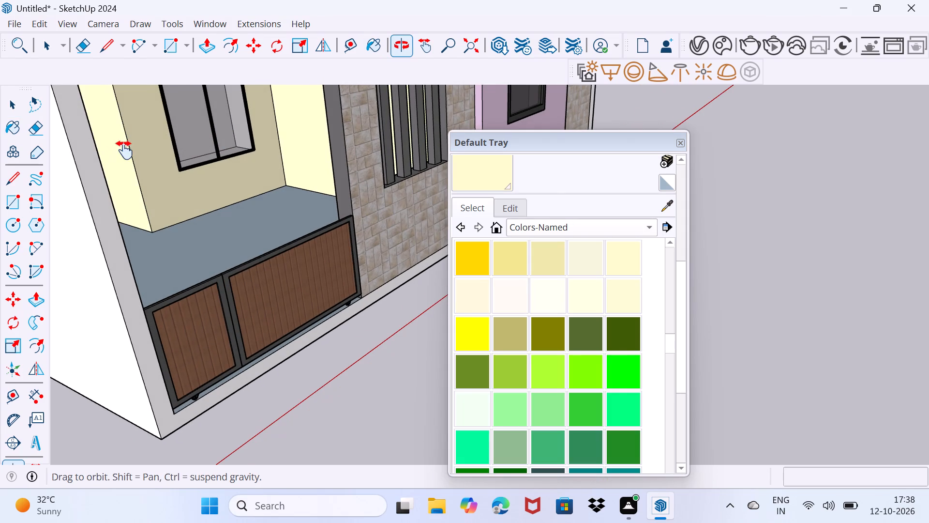
middle_drag(124, 150, 114, 291)
middle_drag(186, 333, 153, 239)
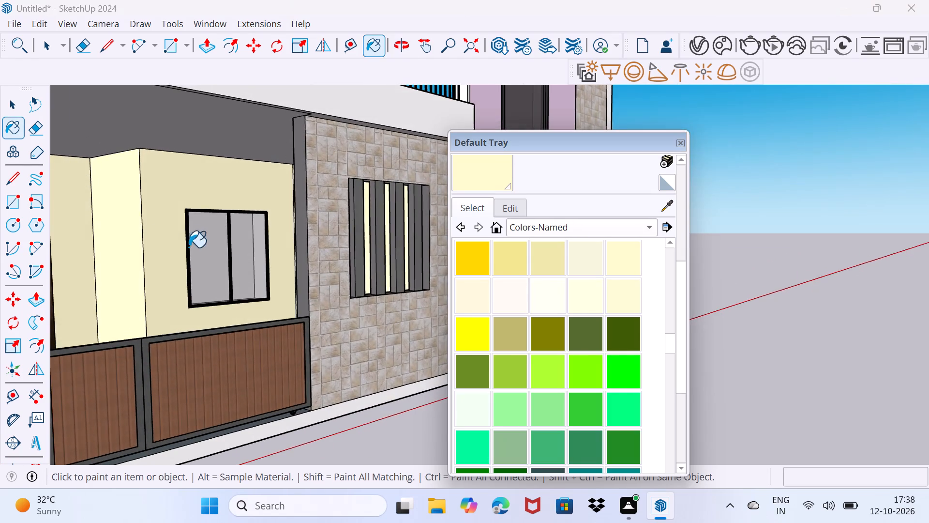
scroll(232, 282, up, 4)
scroll(190, 261, up, 14)
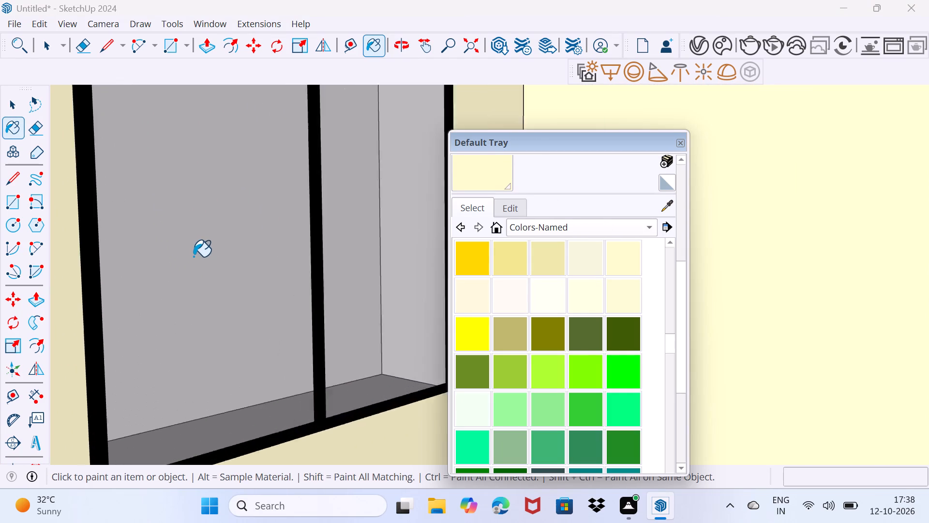
scroll(194, 257, up, 20)
scroll(194, 257, up, 3)
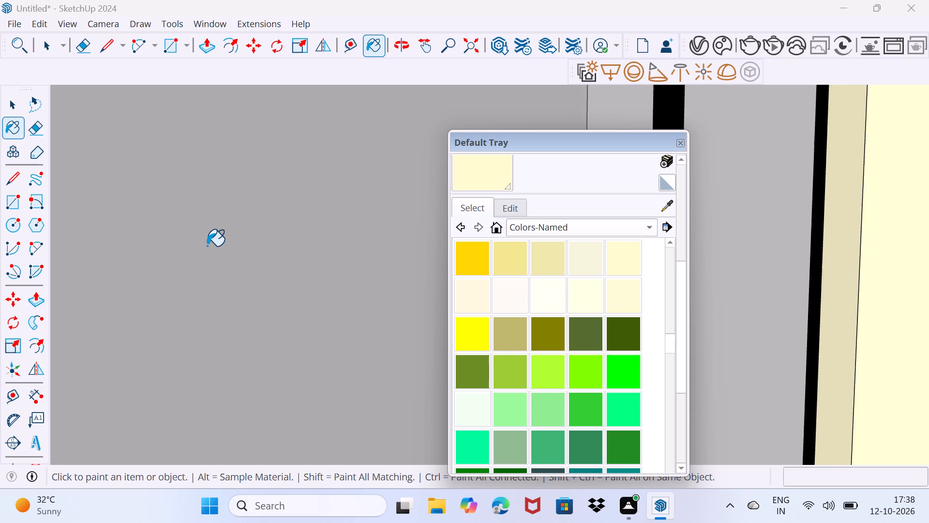
scroll(207, 246, up, 3)
scroll(207, 246, up, 20)
scroll(207, 246, up, 1)
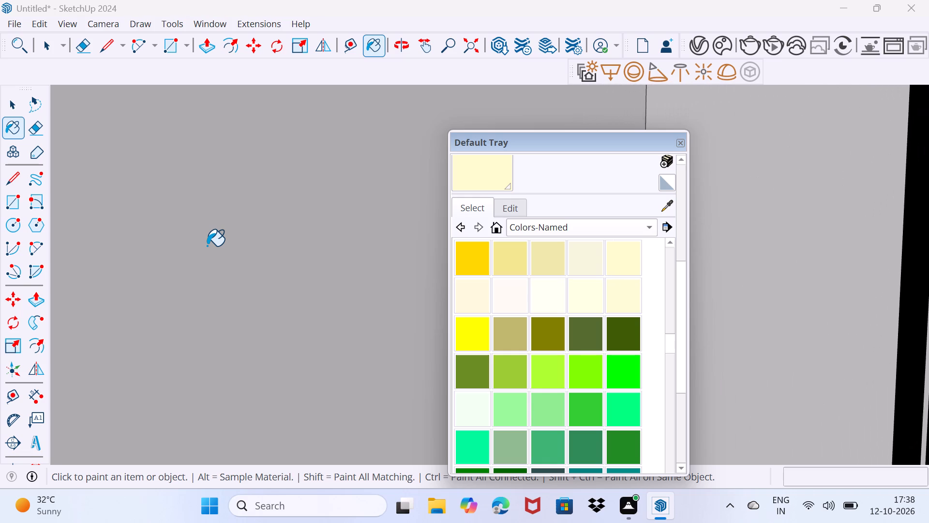
scroll(207, 246, up, 17)
scroll(207, 246, up, 4)
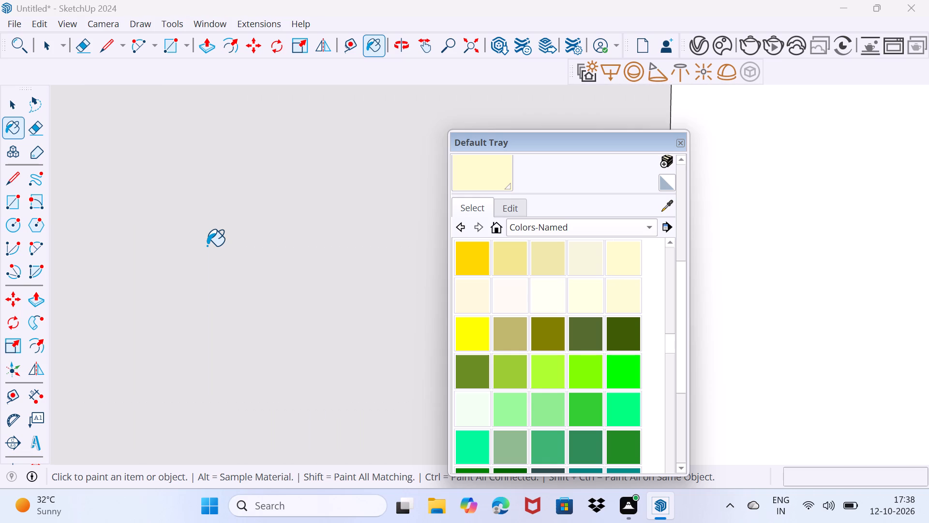
click(202, 227)
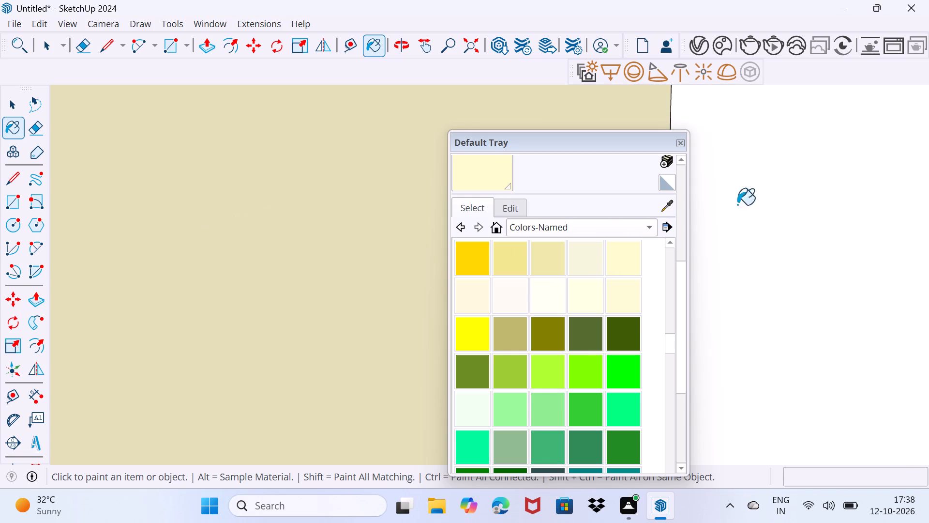
click(778, 205)
scroll(265, 253, down, 4)
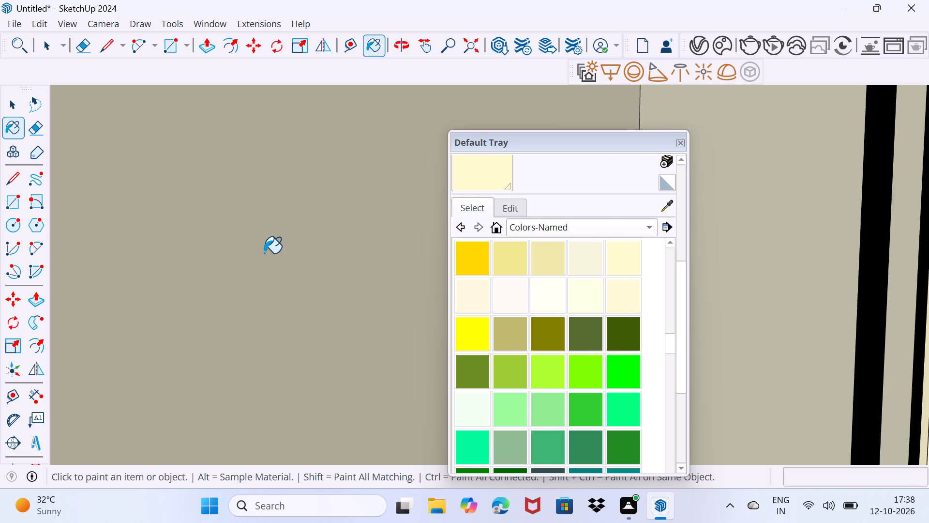
scroll(264, 253, down, 20)
scroll(264, 253, down, 11)
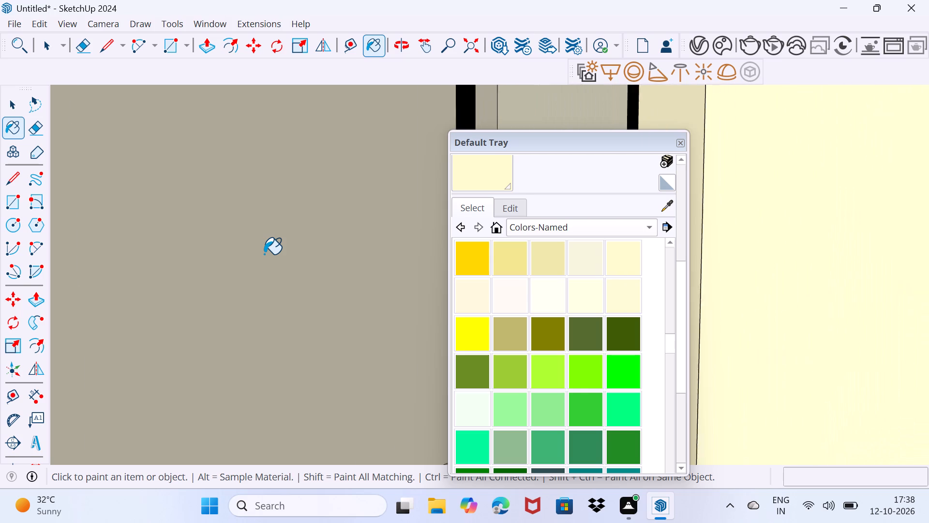
Paint the front faces of the balcony slab band and the solid parapet block with a light khaki yellow from Colors-Named.
scroll(264, 254, down, 2)
scroll(264, 254, down, 20)
scroll(264, 254, down, 10)
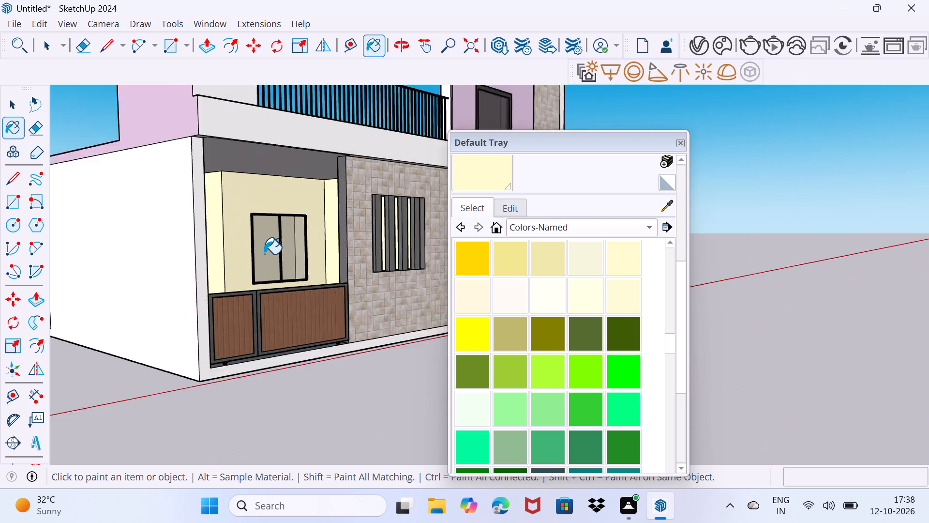
middle_drag(299, 294, 133, 332)
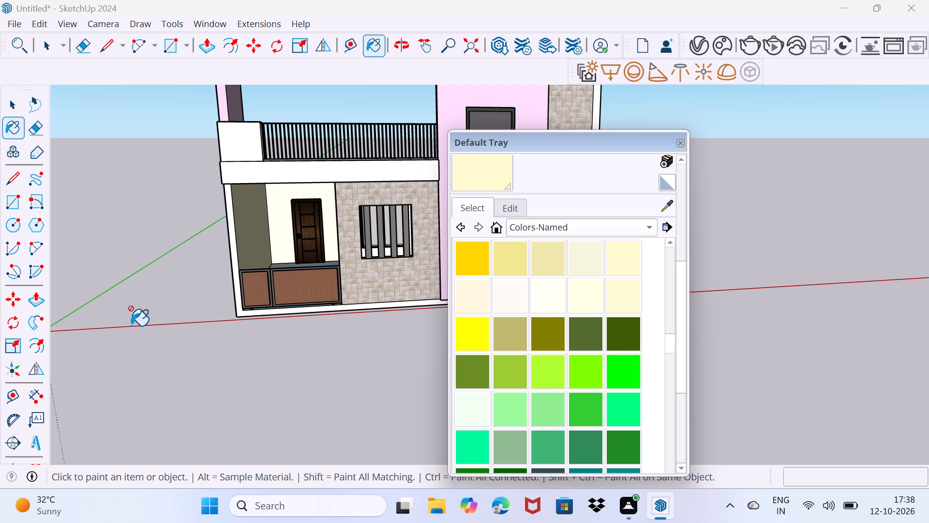
scroll(524, 359, down, 4)
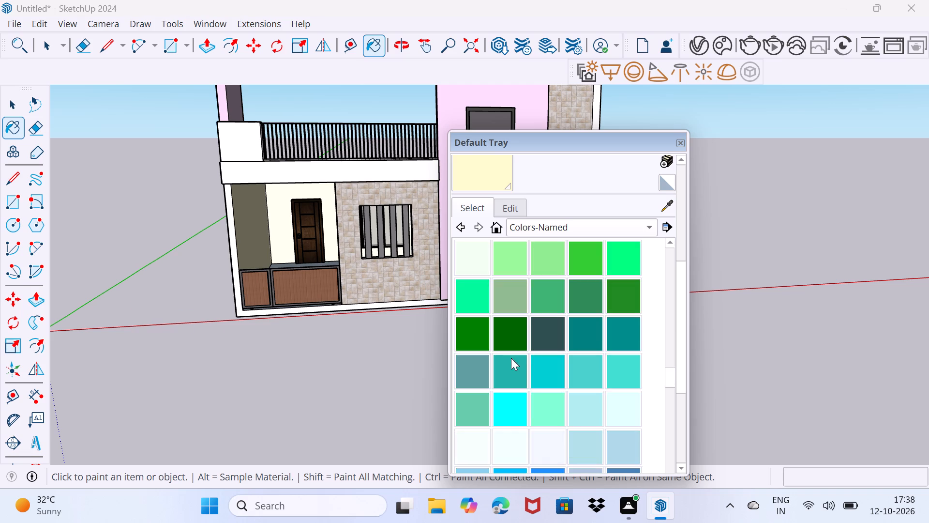
scroll(511, 358, down, 15)
scroll(510, 358, up, 4)
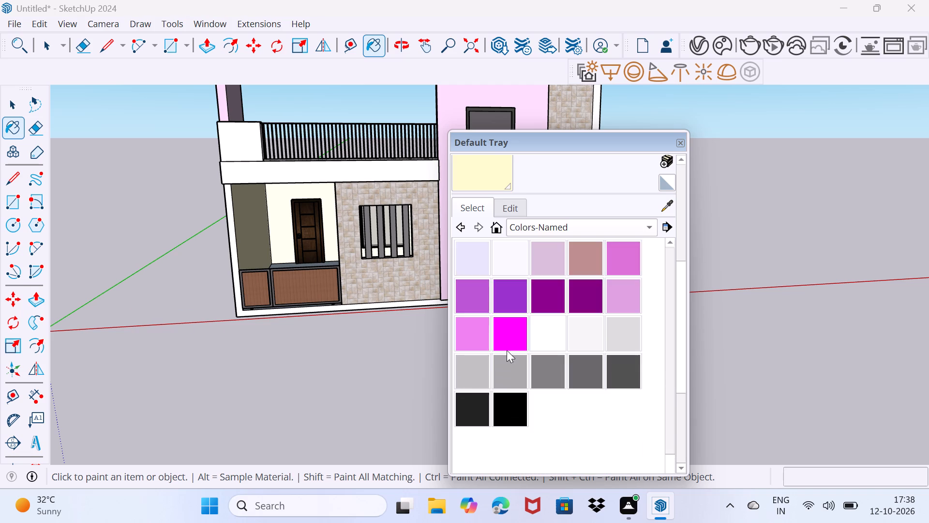
scroll(505, 353, up, 11)
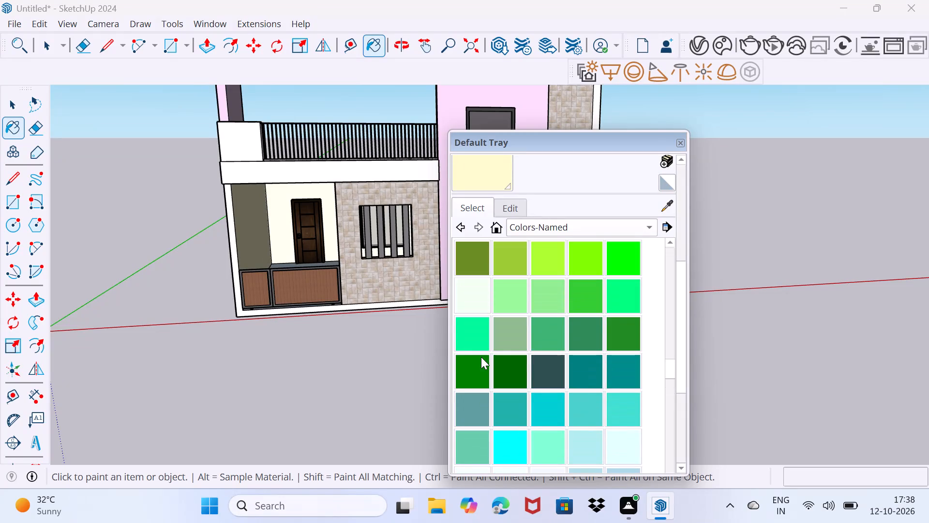
scroll(481, 355, up, 3)
scroll(493, 350, down, 1)
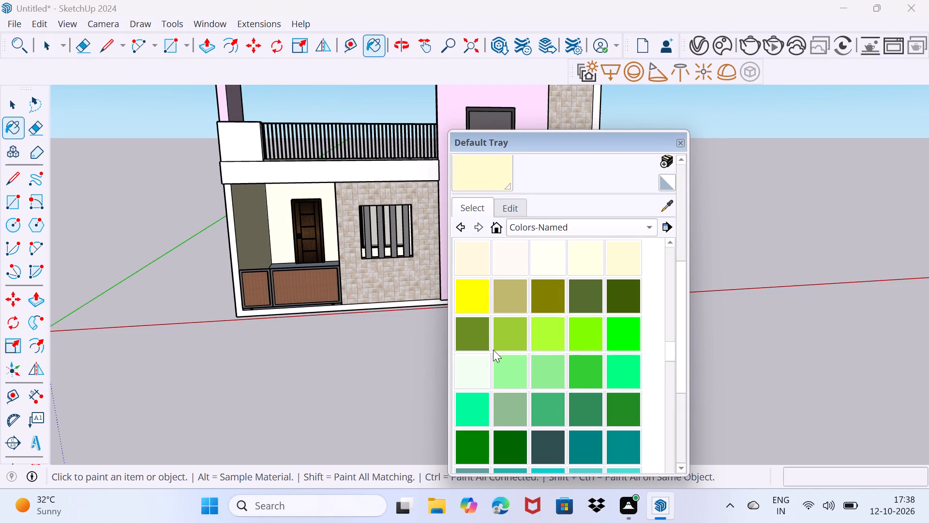
scroll(493, 350, up, 6)
scroll(483, 354, down, 7)
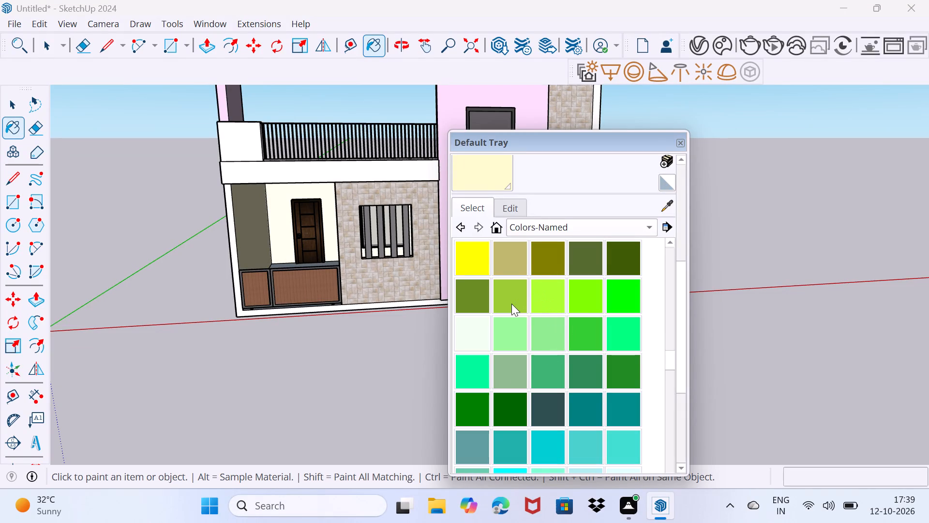
scroll(511, 303, down, 4)
scroll(511, 303, up, 6)
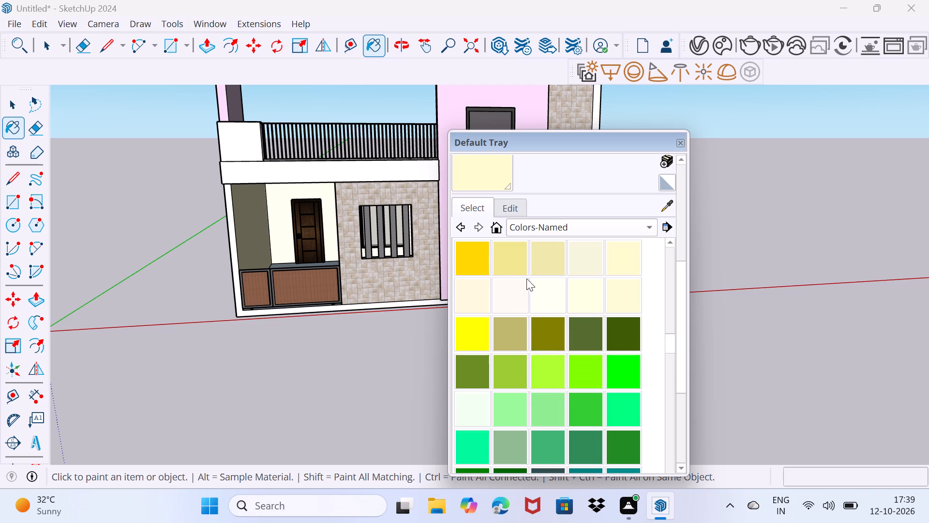
click(502, 264)
click(256, 172)
click(244, 151)
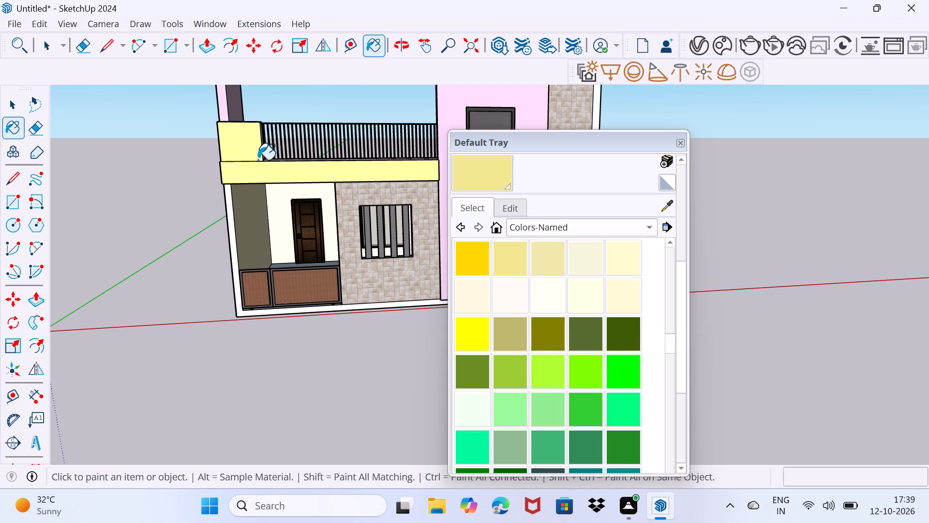
Paint the ledge under the balcony railing and the top of the solid parapet block with the same khaki yellow.
middle_drag(267, 183, 358, 262)
drag(525, 142, 748, 251)
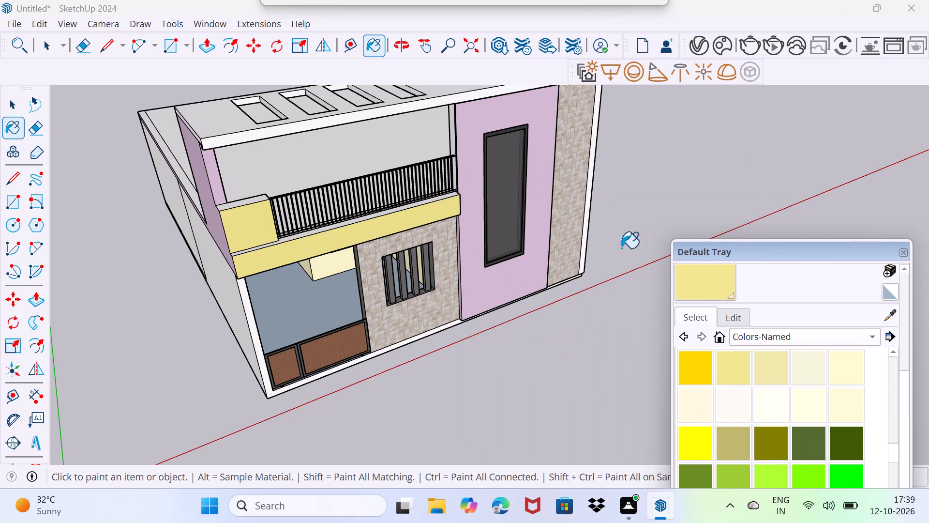
scroll(313, 244, up, 7)
click(300, 224)
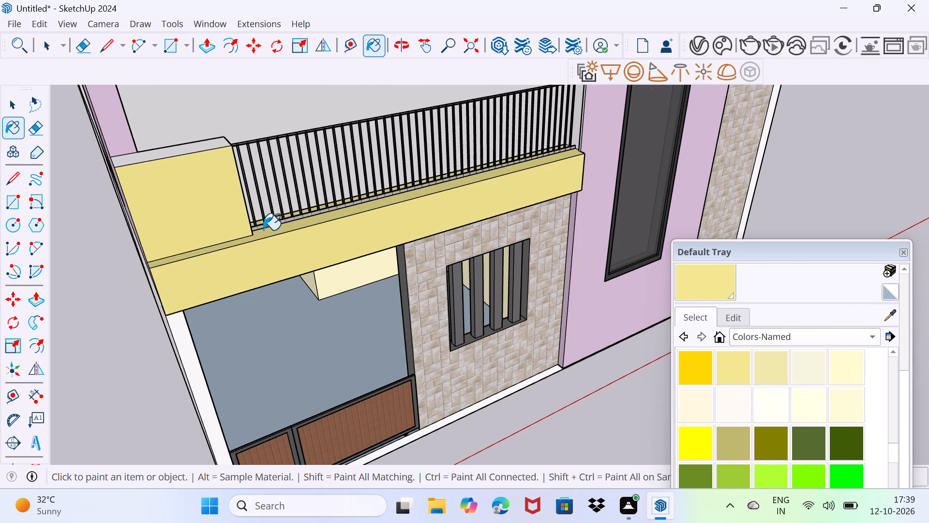
click(189, 149)
Paint the balcony's end wall face beside the pink wall and its narrow front edge with the same khaki yellow.
middle_drag(175, 221, 315, 184)
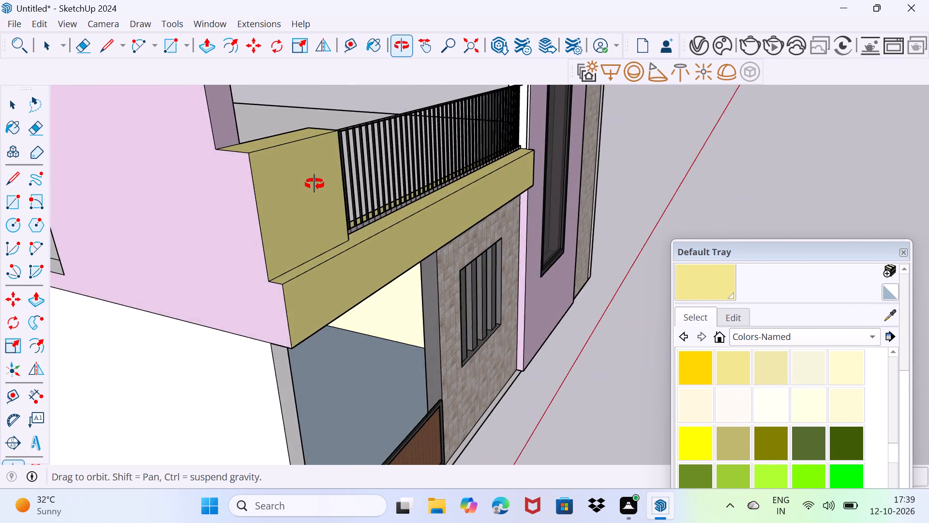
middle_drag(315, 184, 219, 254)
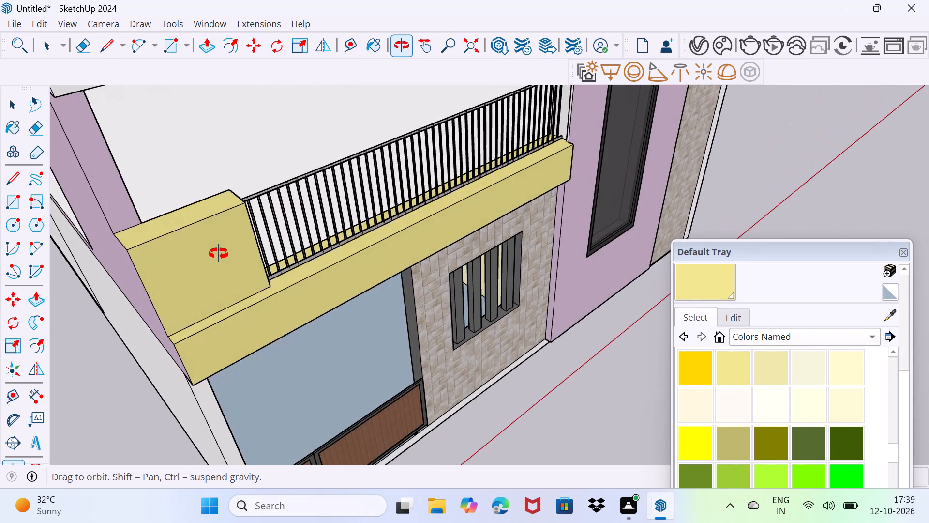
middle_drag(219, 254, 52, 447)
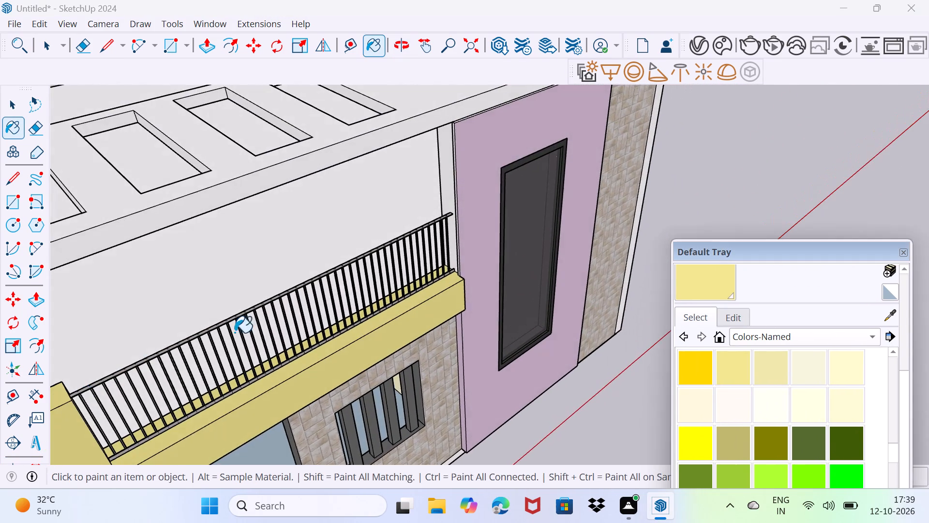
scroll(406, 213, up, 7)
click(514, 199)
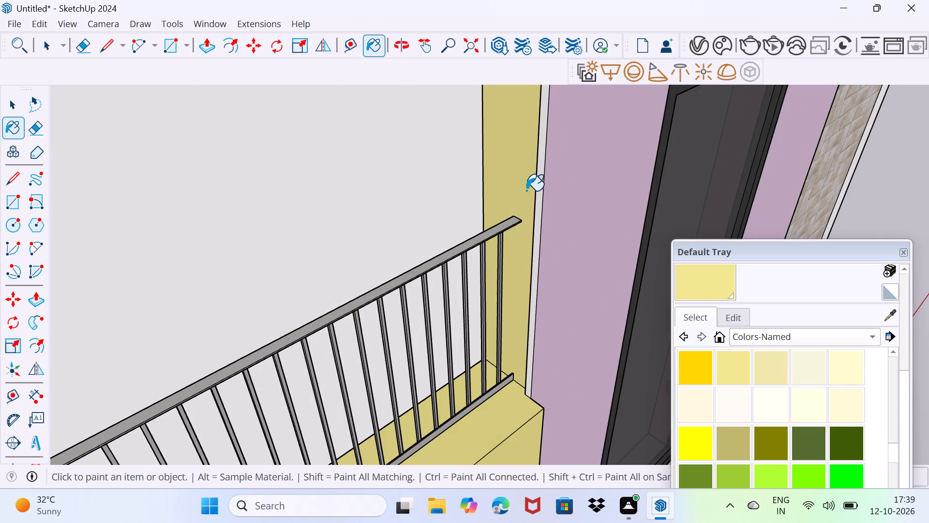
click(537, 187)
Examine the painted balcony and the whole front facade from several angles, with the Default Tray moved out of the way.
scroll(527, 194, down, 10)
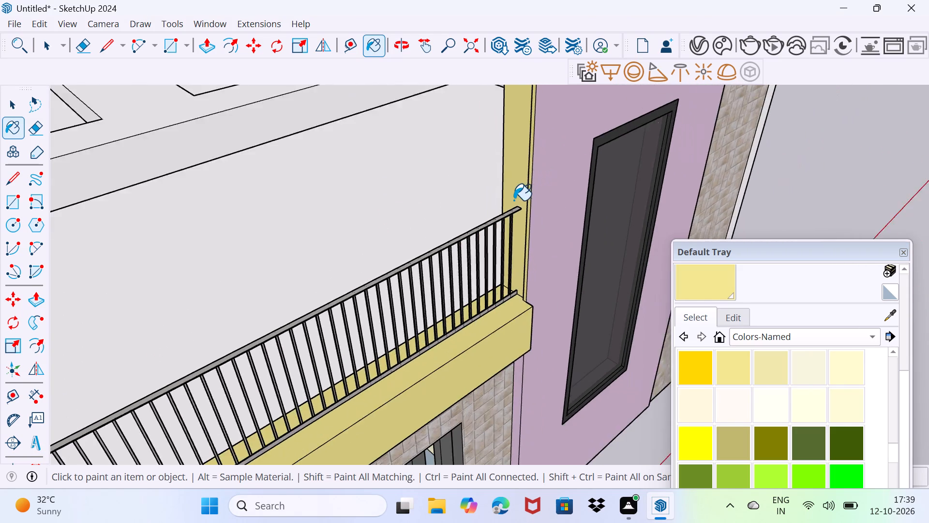
scroll(514, 200, down, 11)
middle_drag(446, 348, 226, 267)
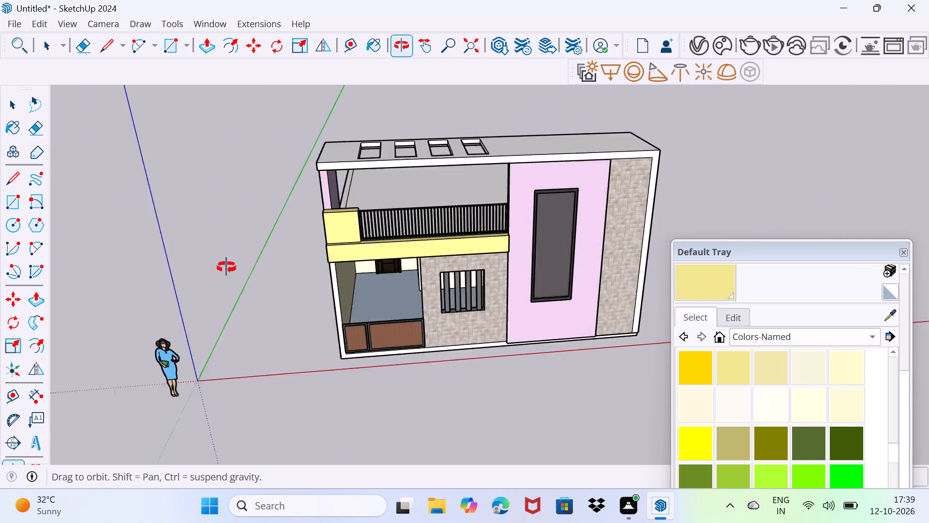
middle_drag(226, 267, 199, 205)
scroll(358, 284, up, 3)
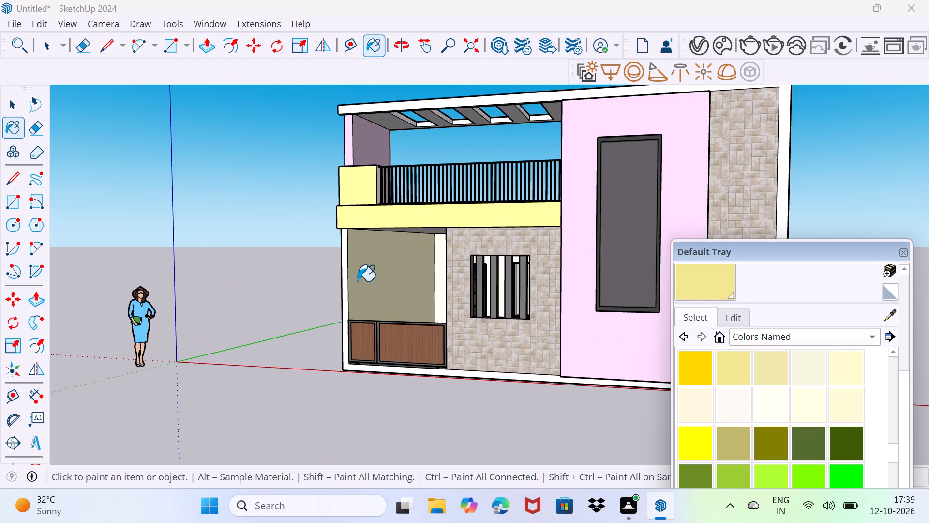
key(space)
middle_drag(357, 323, 476, 318)
scroll(408, 365, up, 2)
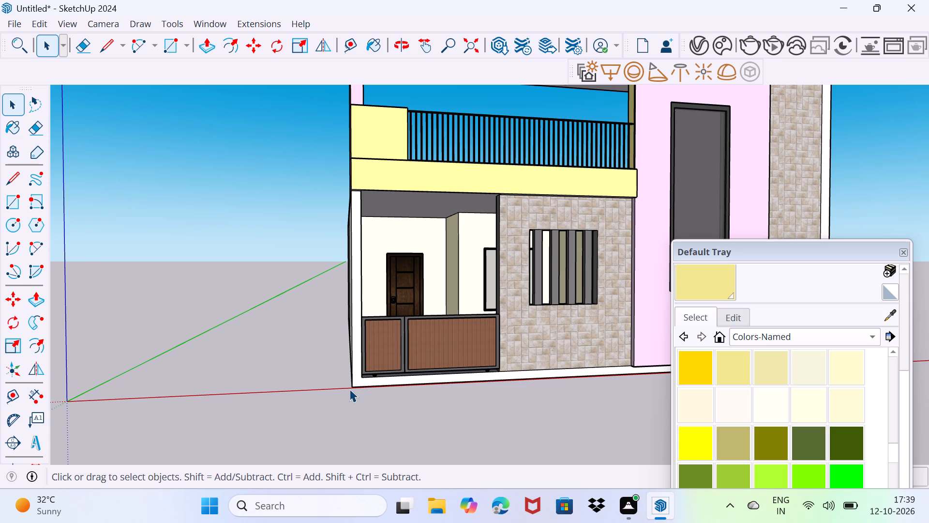
scroll(349, 389, down, 1)
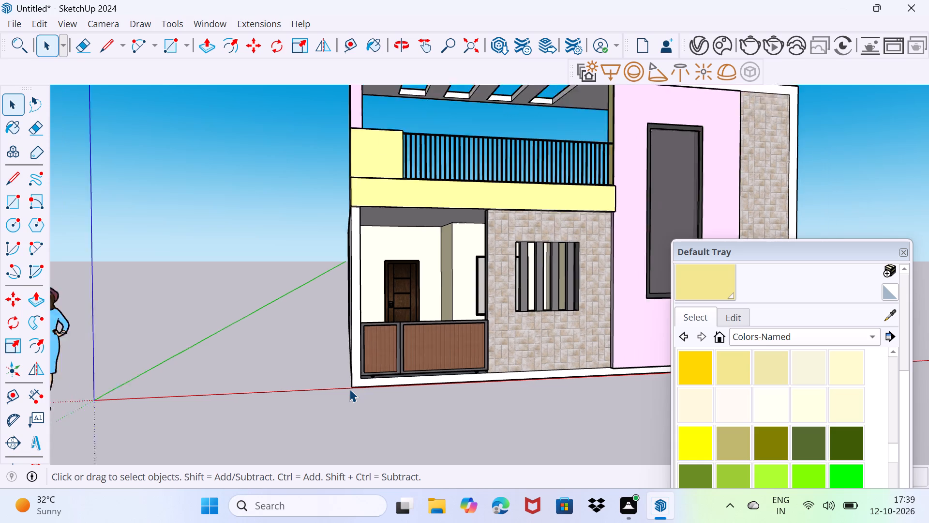
scroll(349, 389, down, 1)
drag(742, 239, 750, 406)
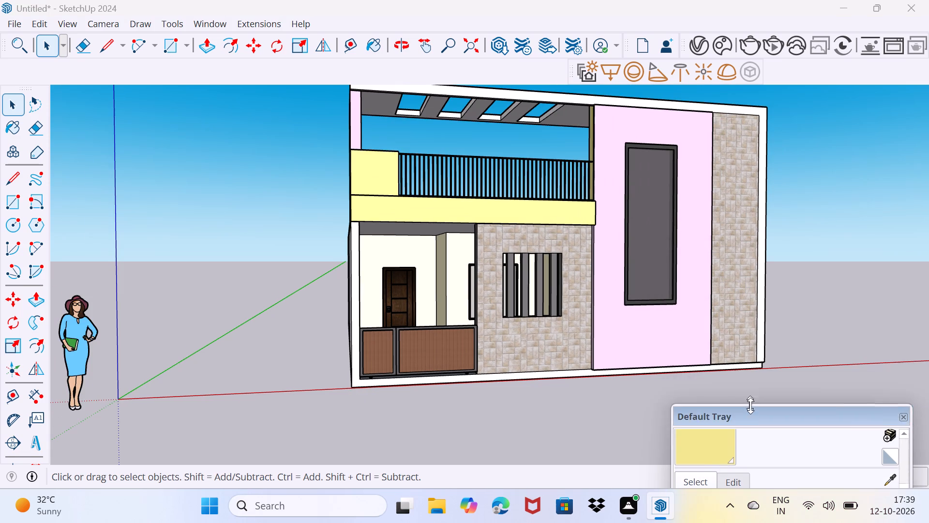
drag(750, 406, 752, 470)
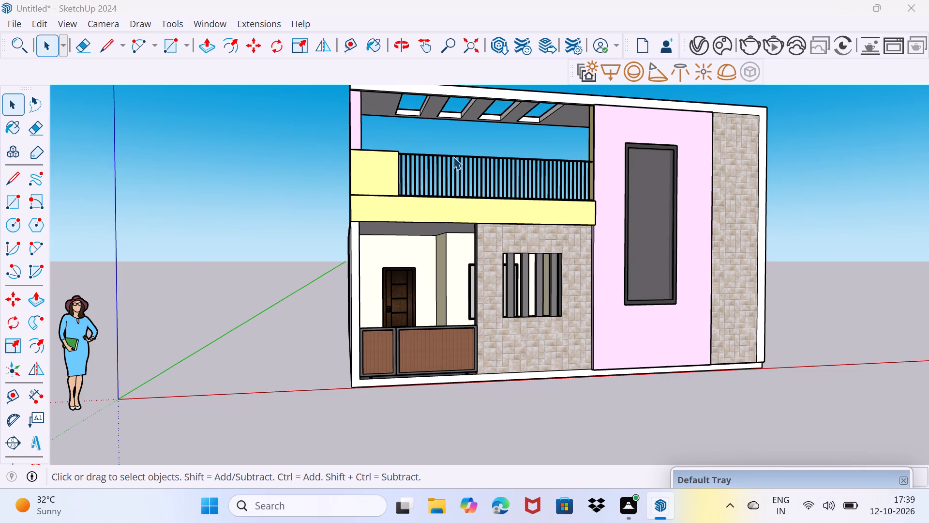
scroll(442, 237, down, 3)
middle_drag(460, 285, 353, 285)
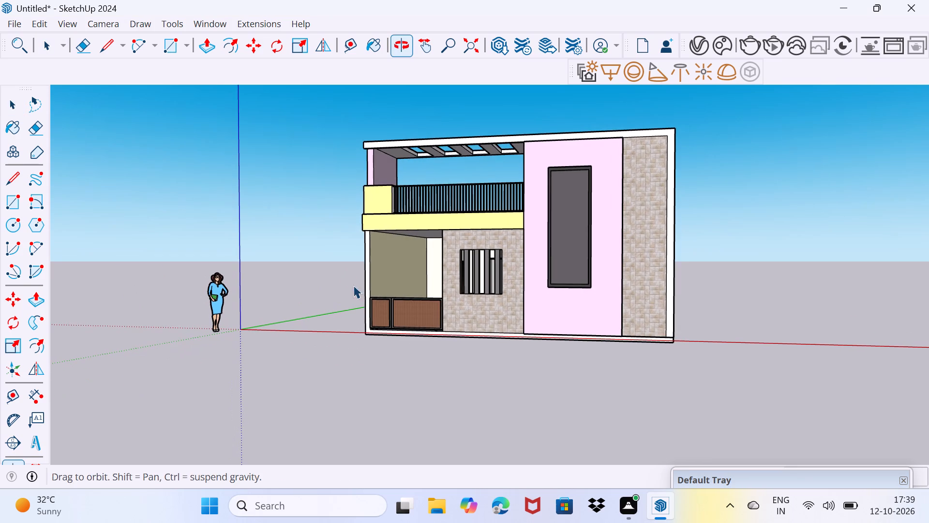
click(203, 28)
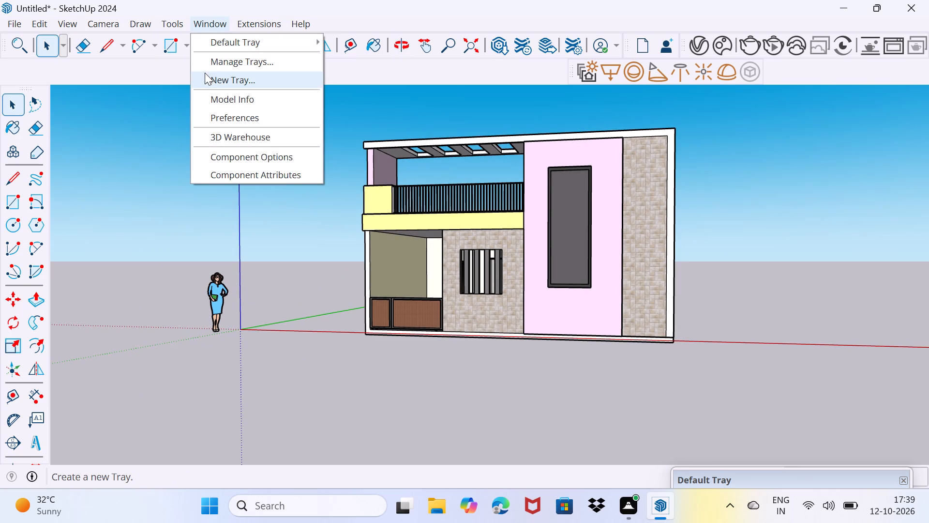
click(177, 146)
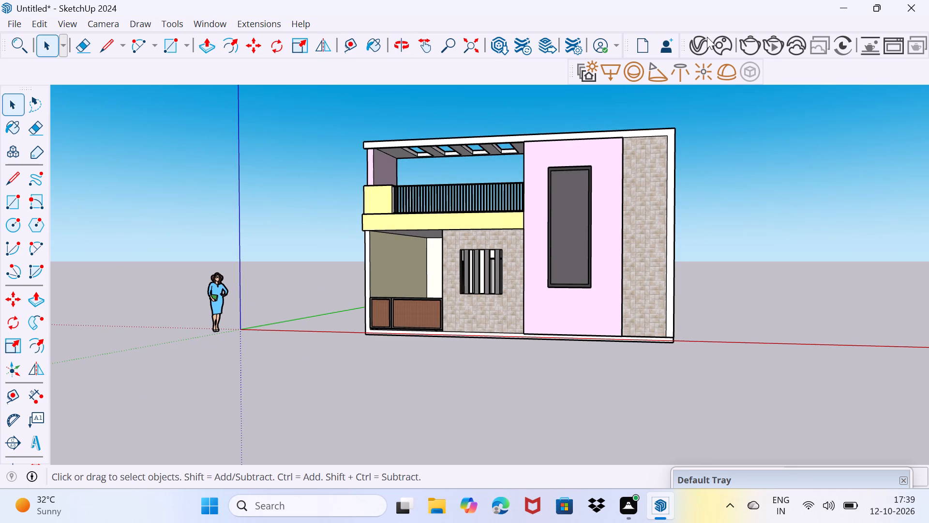
Import the Lamp Wall Outdoor 94-02 model from the downloaded Chaos Cosmos assets through the V-Ray Asset Editor.
click(699, 46)
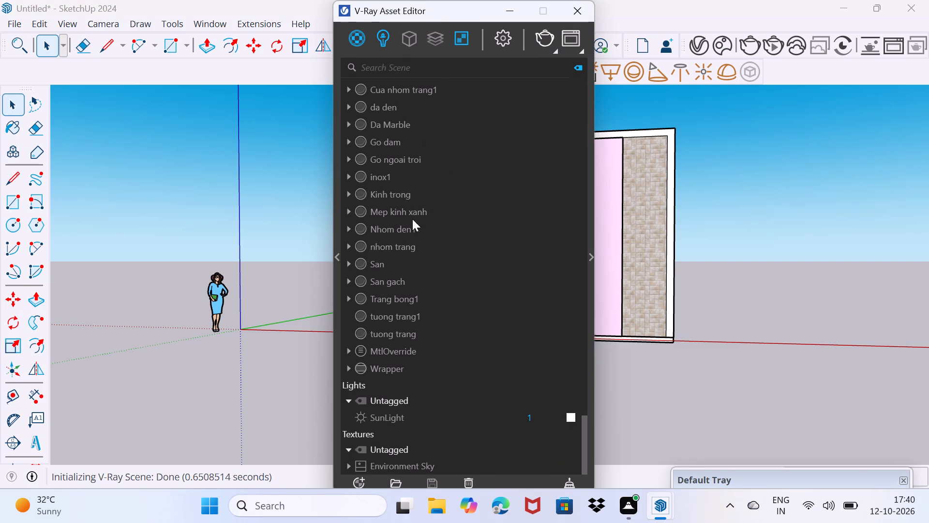
click(335, 261)
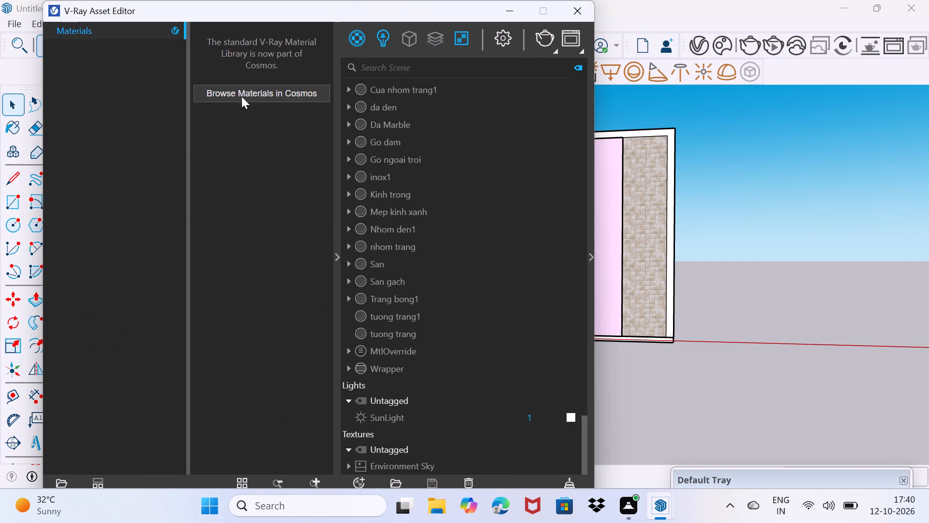
click(252, 96)
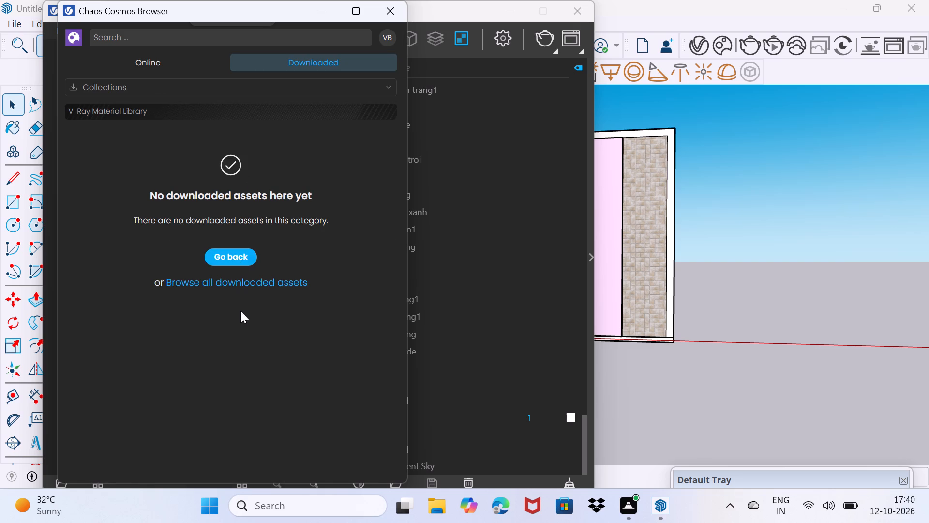
click(242, 281)
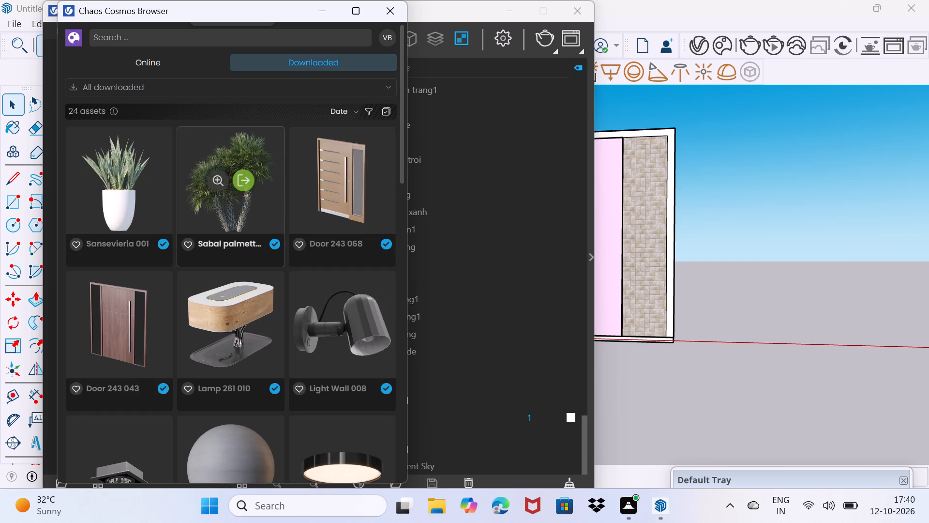
scroll(224, 252, down, 7)
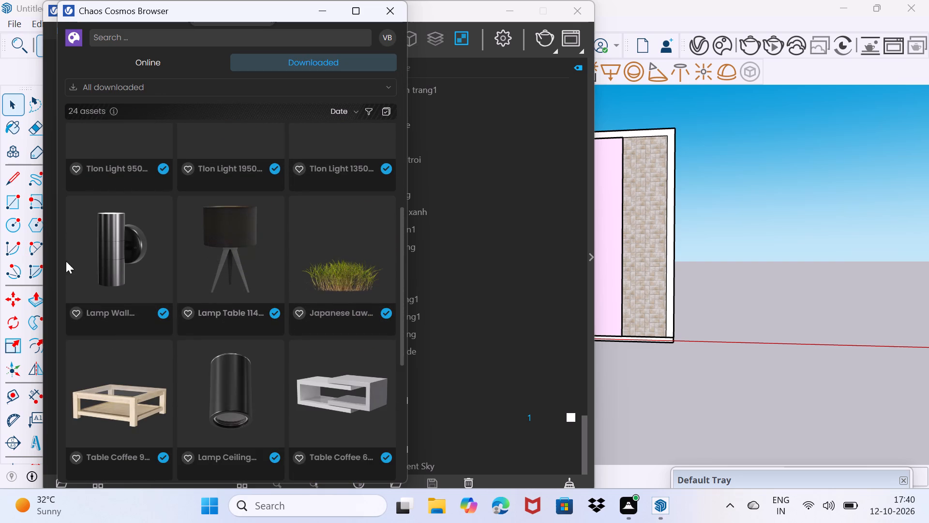
click(133, 262)
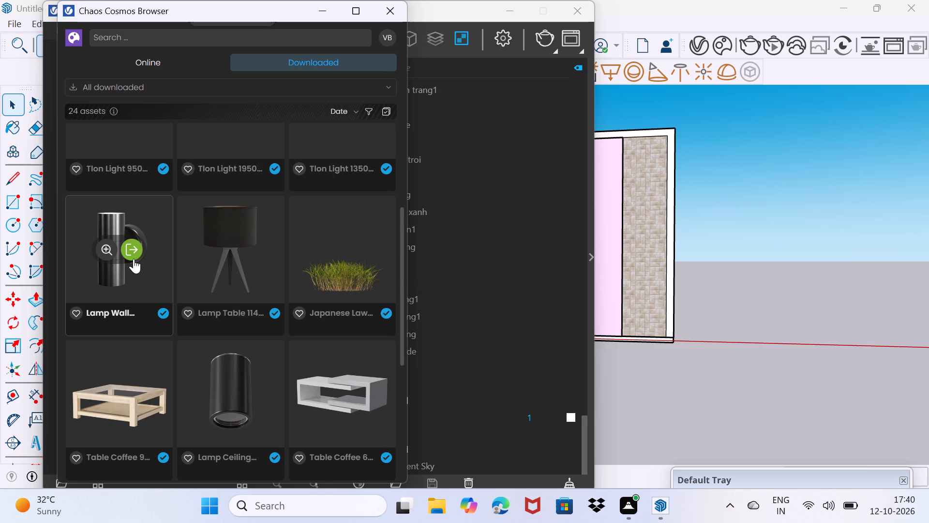
click(134, 256)
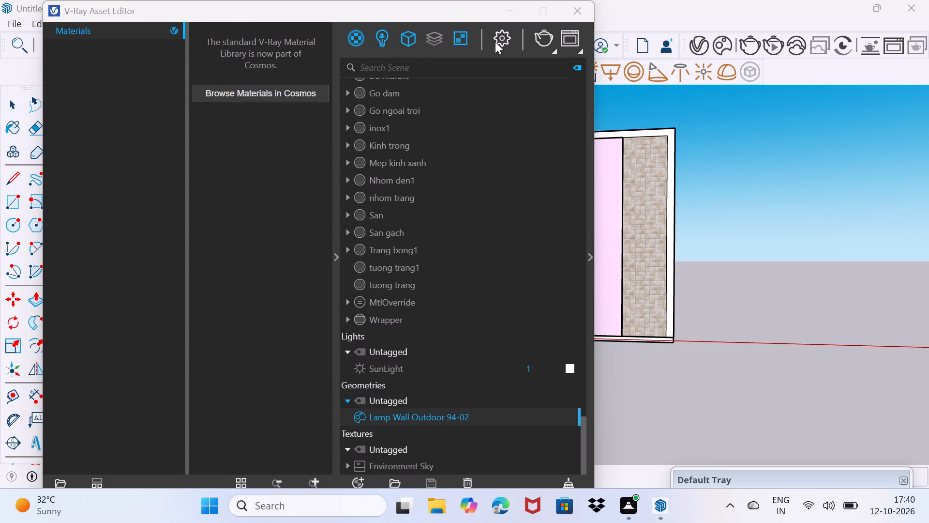
Place the outdoor wall lamp on the lower part of the tall stone-clad strip beside the pink wall.
click(515, 14)
scroll(641, 307, up, 3)
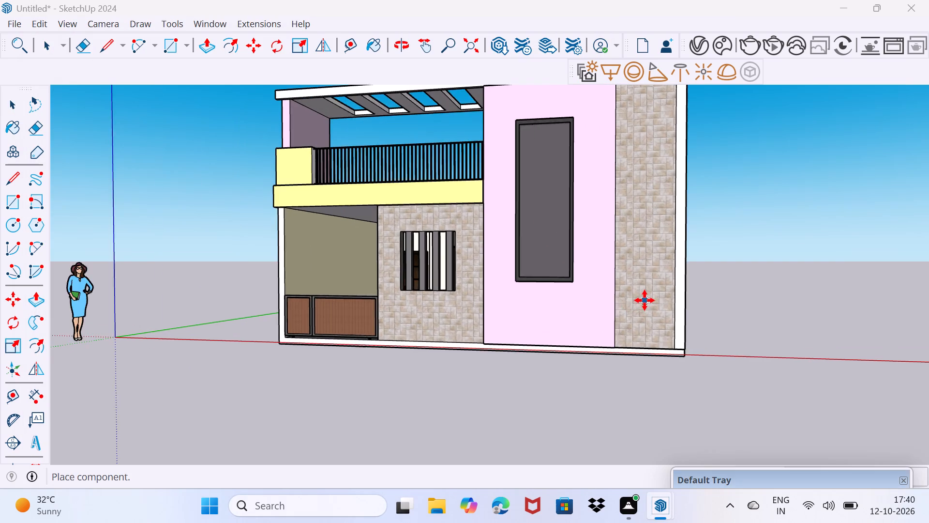
scroll(644, 300, up, 4)
middle_drag(644, 297, 577, 359)
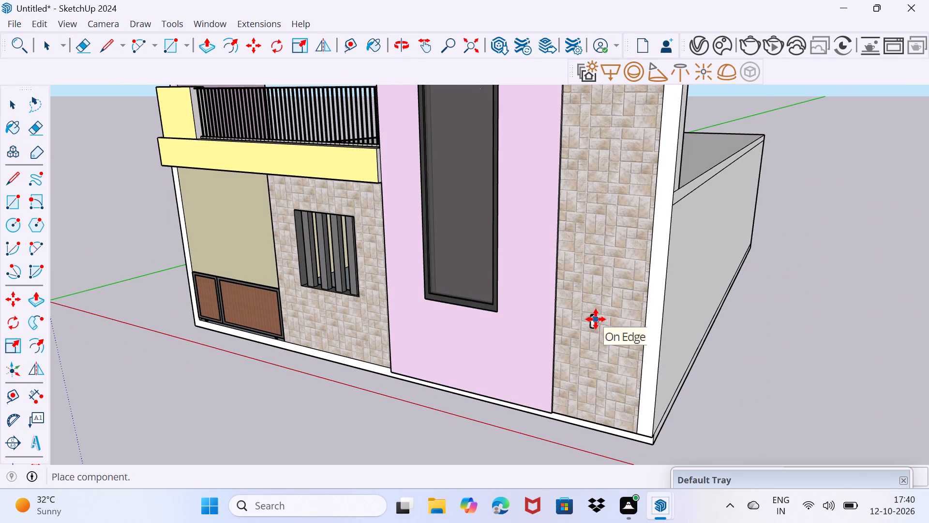
click(598, 304)
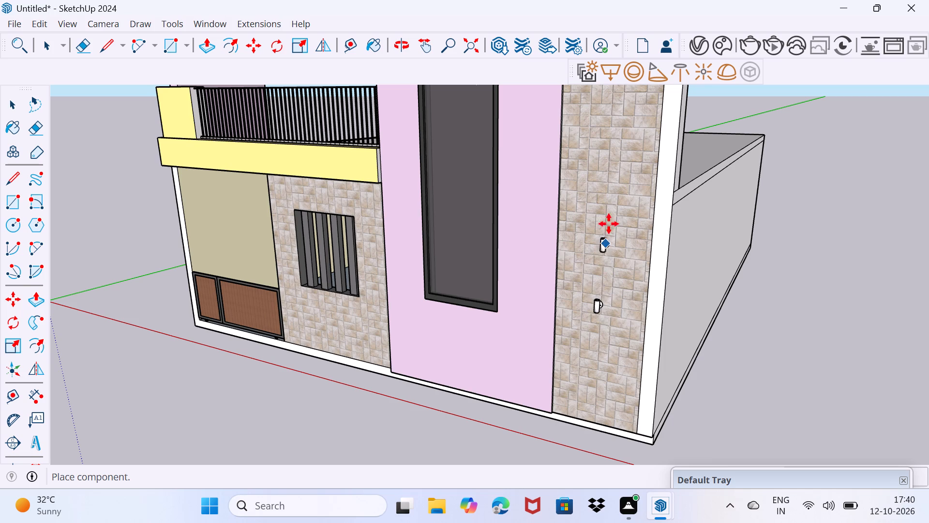
Place a second outdoor wall lamp higher up on the tall stone-clad strip, above the first lamp.
scroll(612, 150, down, 3)
middle_drag(617, 115, 593, 213)
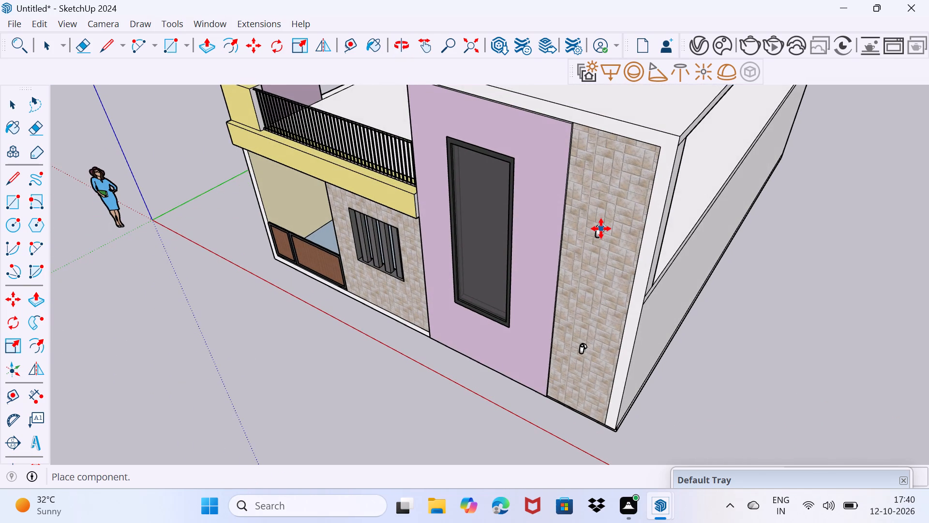
click(601, 229)
middle_drag(558, 303, 677, 219)
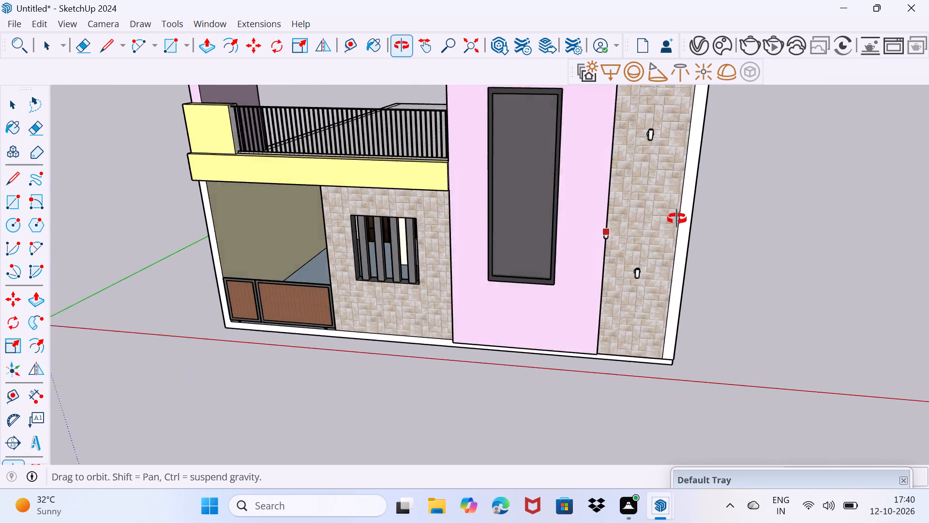
middle_drag(677, 219, 709, 206)
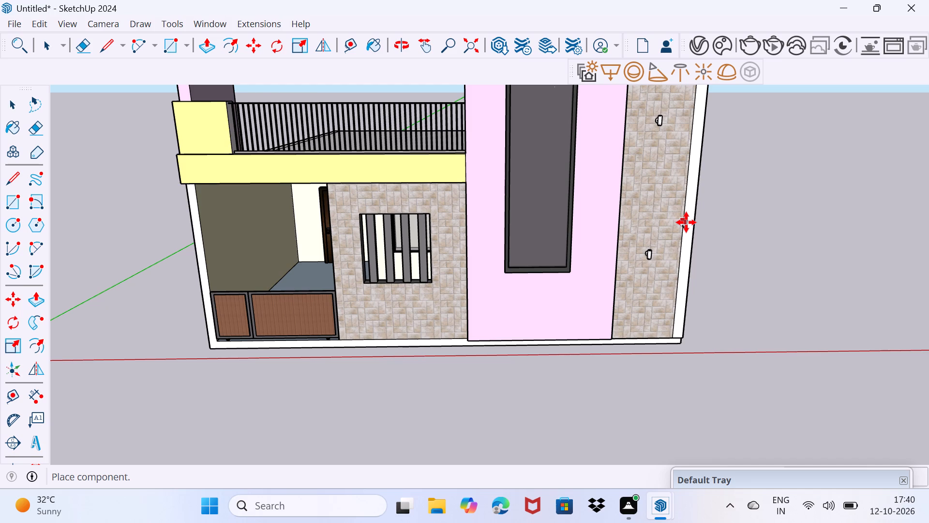
key(space)
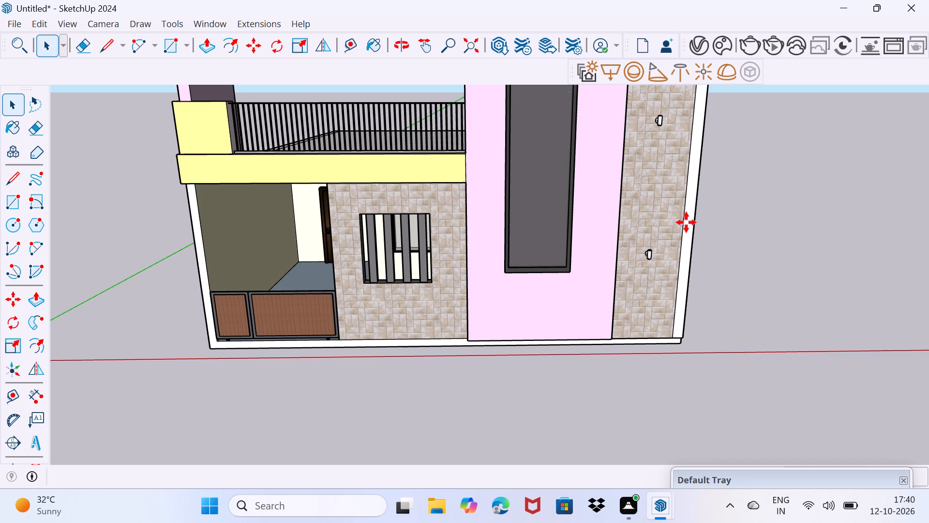
key(space)
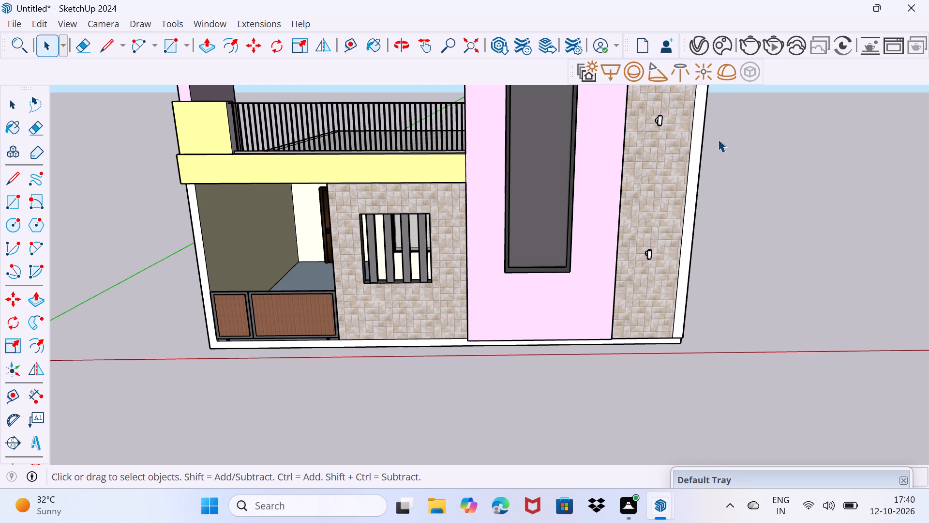
Draw a short line from the porch opening's lower corner beside the gate to the outer edge, separating the base strip from the side wall.
scroll(354, 359, up, 3)
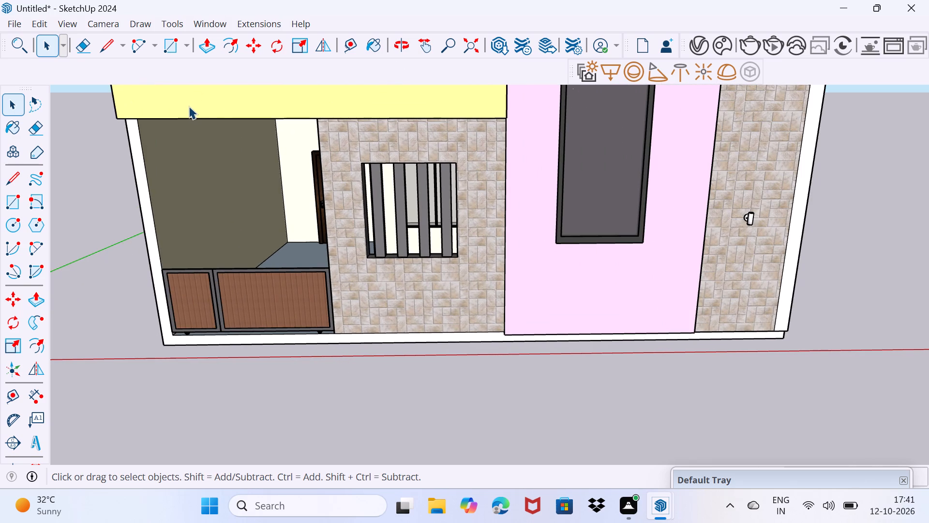
middle_drag(255, 340, 255, 338)
middle_drag(255, 338, 261, 274)
middle_drag(237, 317, 285, 324)
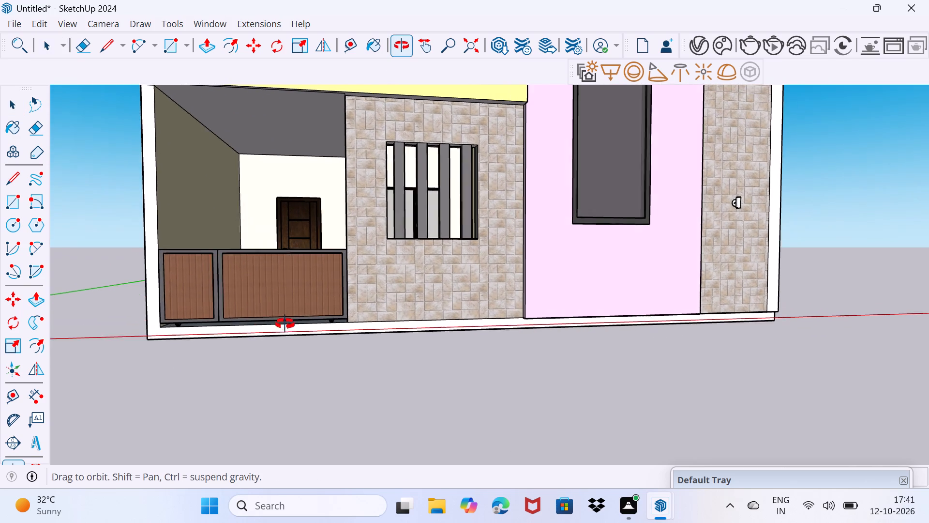
middle_drag(285, 324, 286, 325)
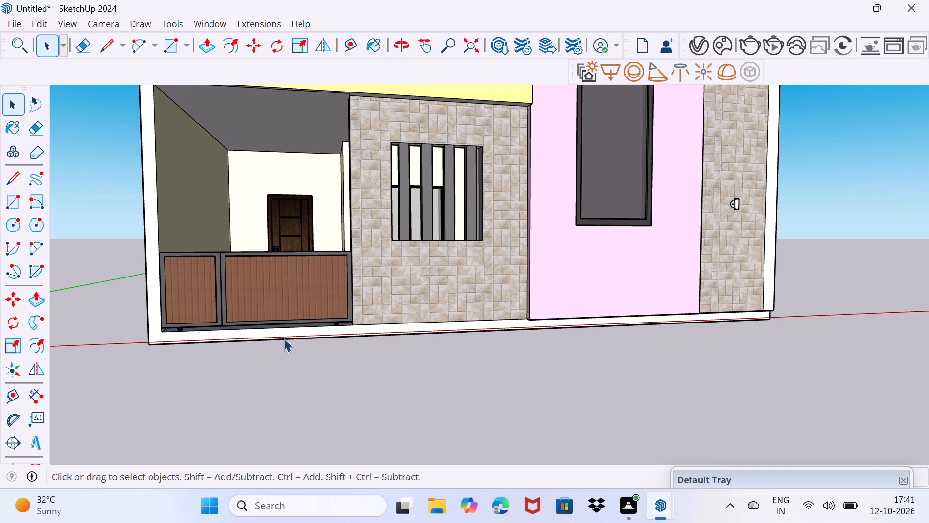
scroll(300, 342, up, 3)
middle_drag(300, 340, 298, 366)
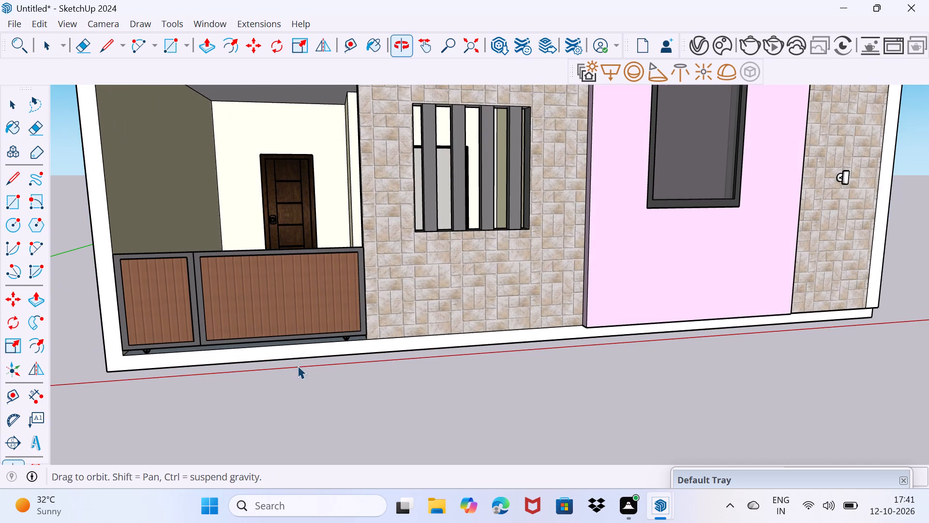
click(278, 355)
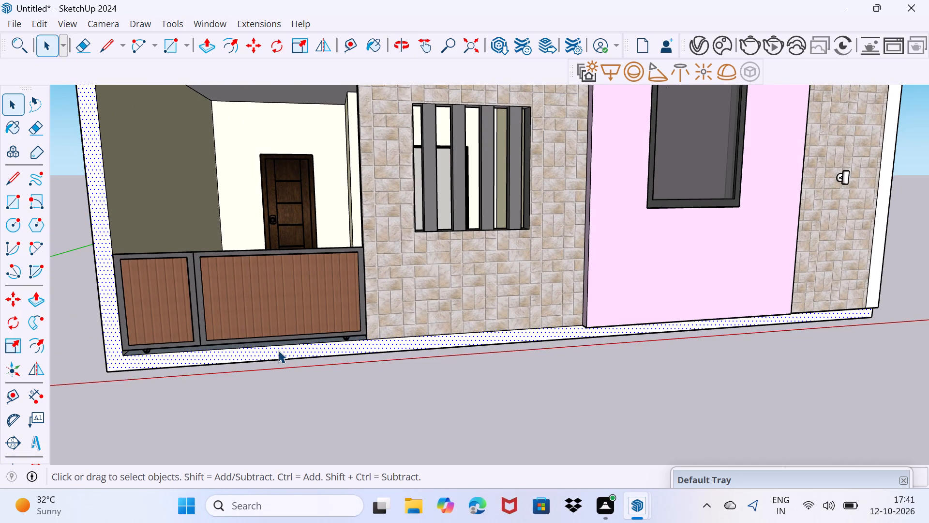
scroll(139, 354, up, 3)
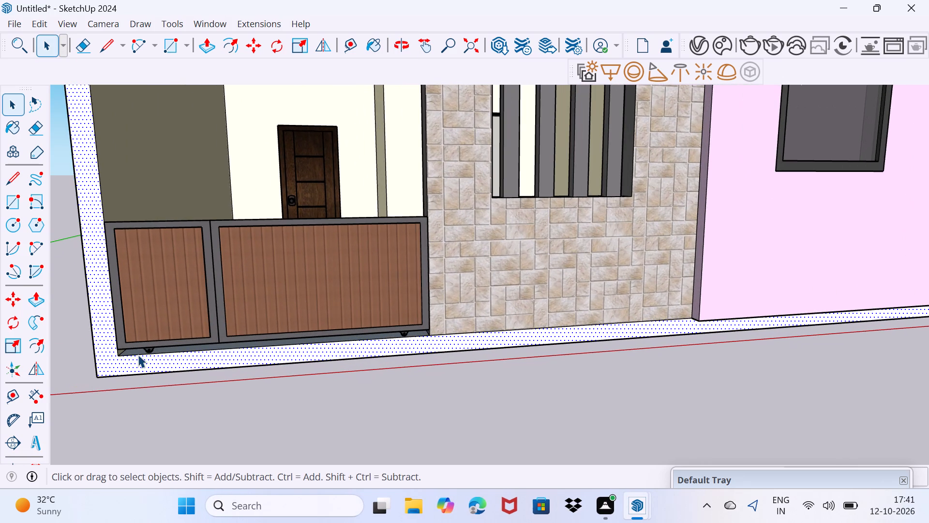
key(space)
drag(118, 374, 129, 362)
scroll(102, 379, up, 1)
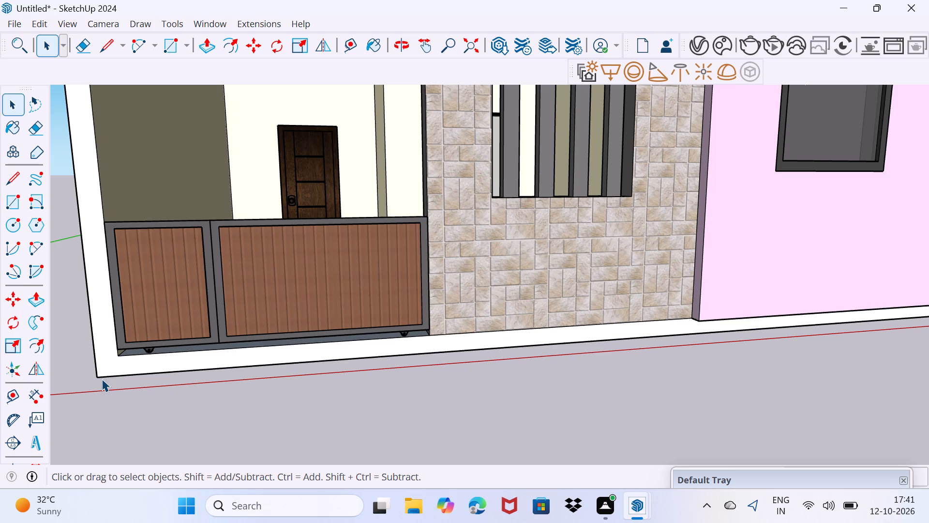
scroll(106, 377, up, 2)
key(l)
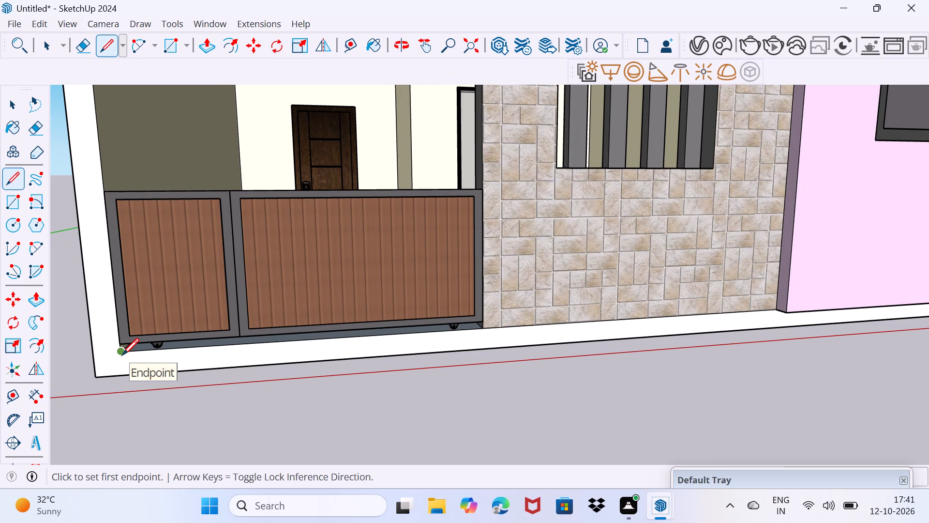
click(122, 355)
click(91, 358)
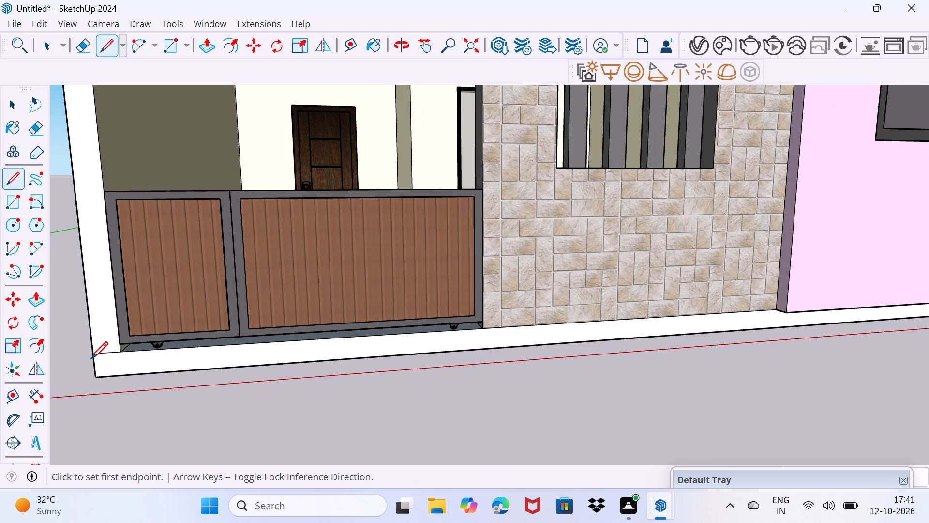
key(space)
Push/Pull the front face of the base strip outward to form a platform along the whole house front.
click(117, 365)
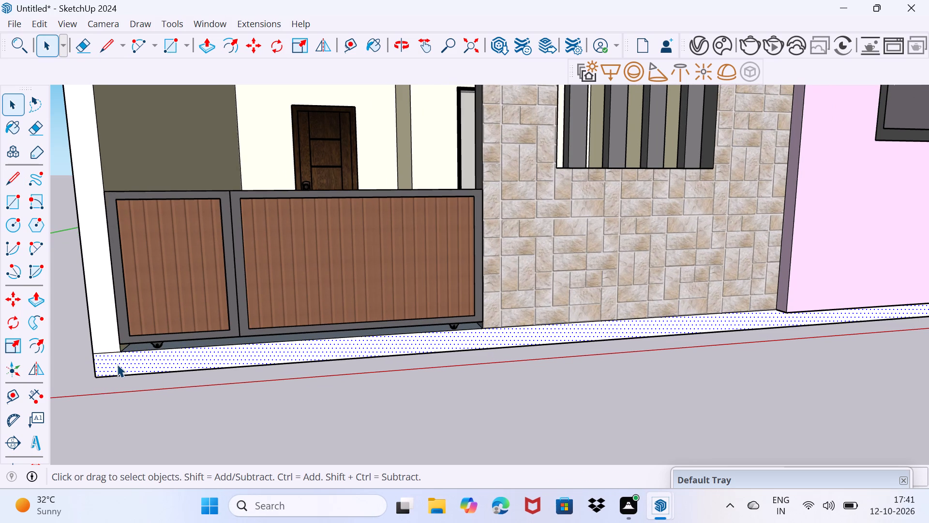
key(p)
click(118, 363)
click(126, 369)
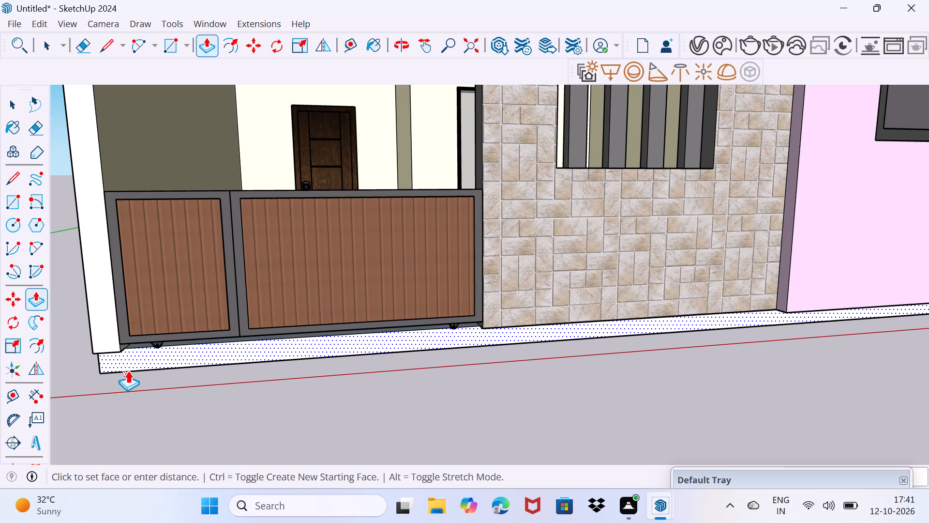
drag(126, 365, 106, 412)
click(106, 412)
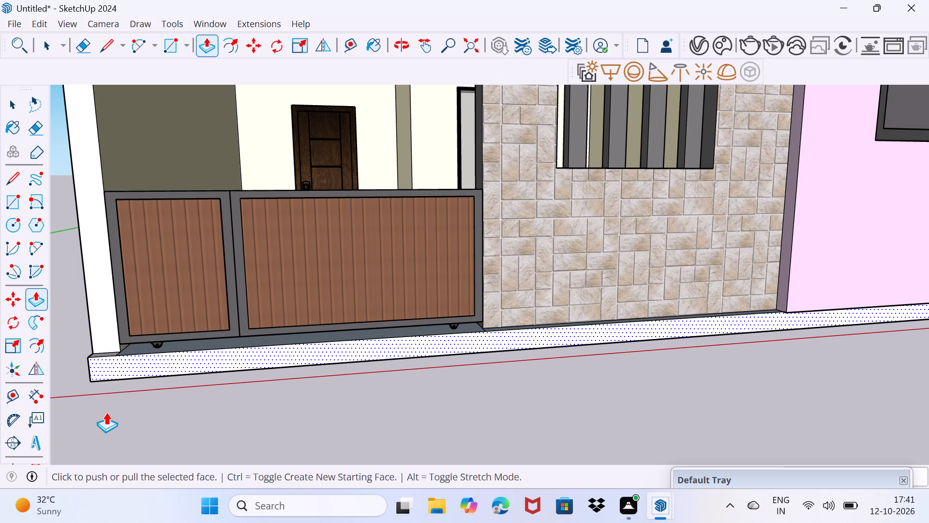
click(76, 425)
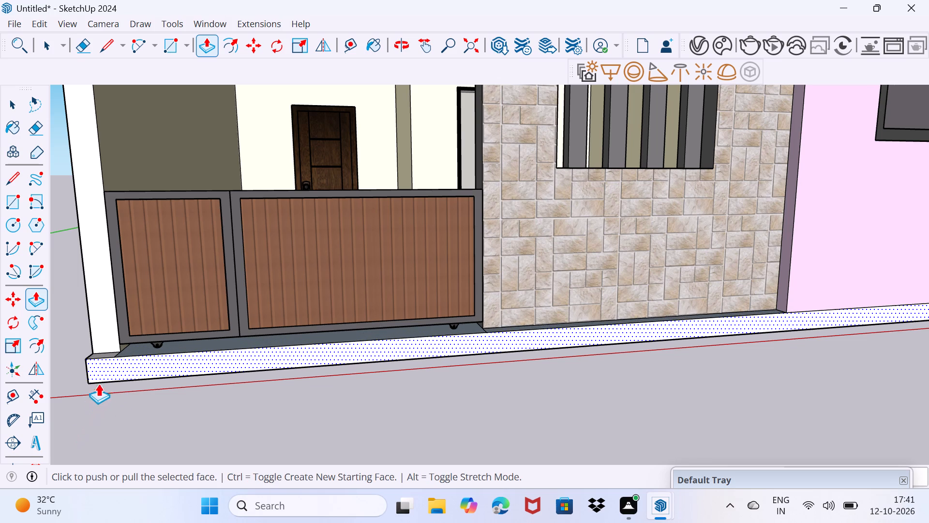
click(118, 361)
drag(106, 384, 112, 427)
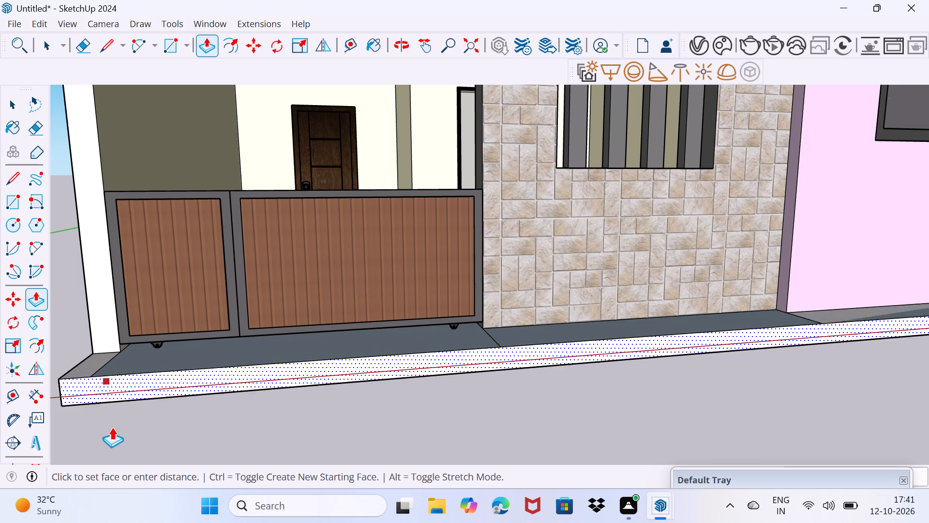
drag(112, 427, 106, 460)
scroll(106, 453, down, 5)
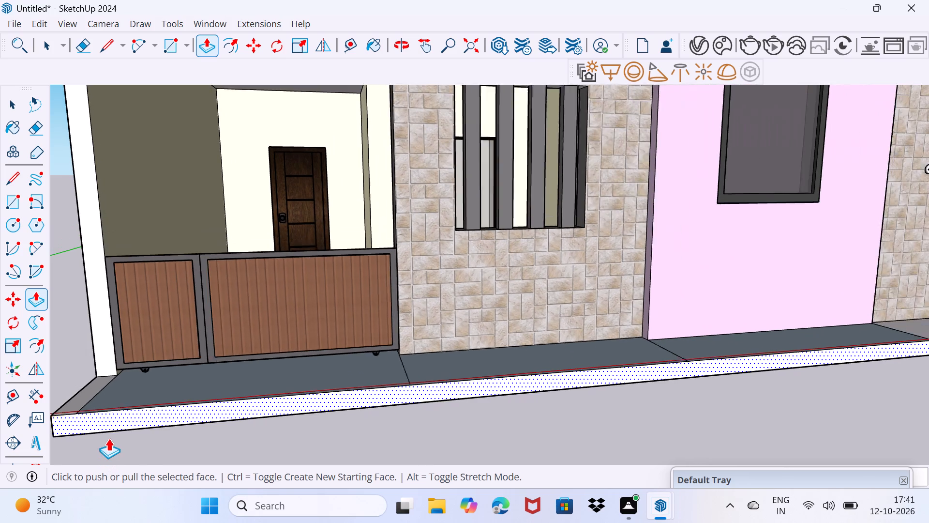
scroll(108, 438, down, 6)
drag(140, 425, 147, 447)
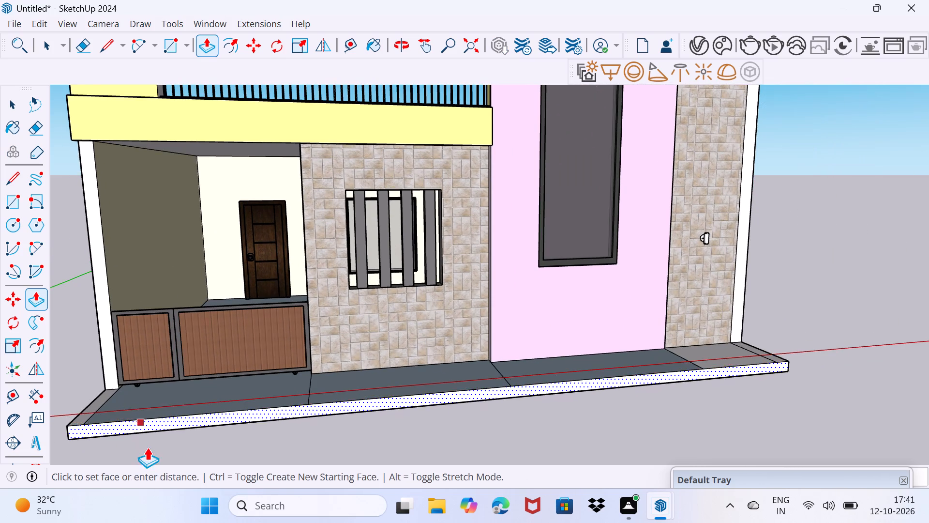
drag(147, 447, 148, 475)
scroll(152, 361, down, 4)
middle_drag(160, 357, 164, 367)
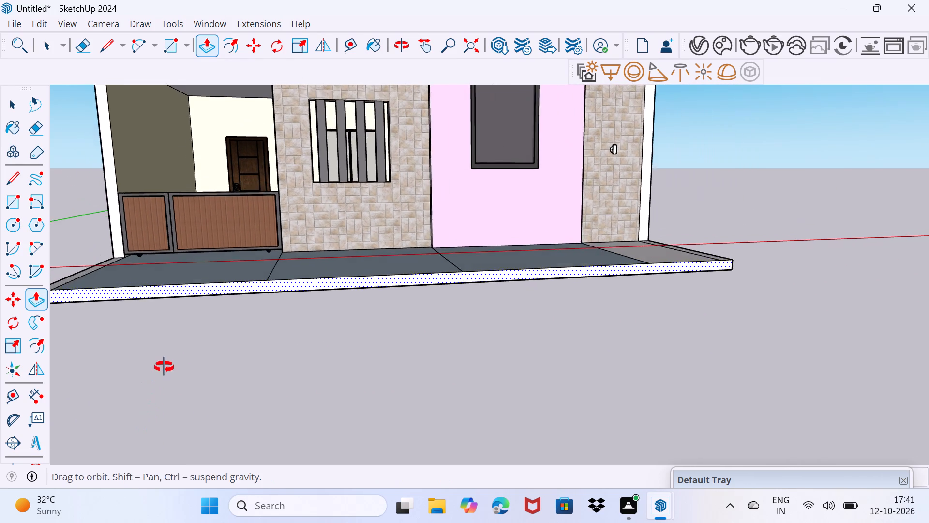
middle_drag(164, 367, 173, 390)
Erase the dividing edges across the platform's top so it forms one continuous surface.
key(space)
scroll(118, 325, up, 2)
middle_drag(114, 301, 120, 306)
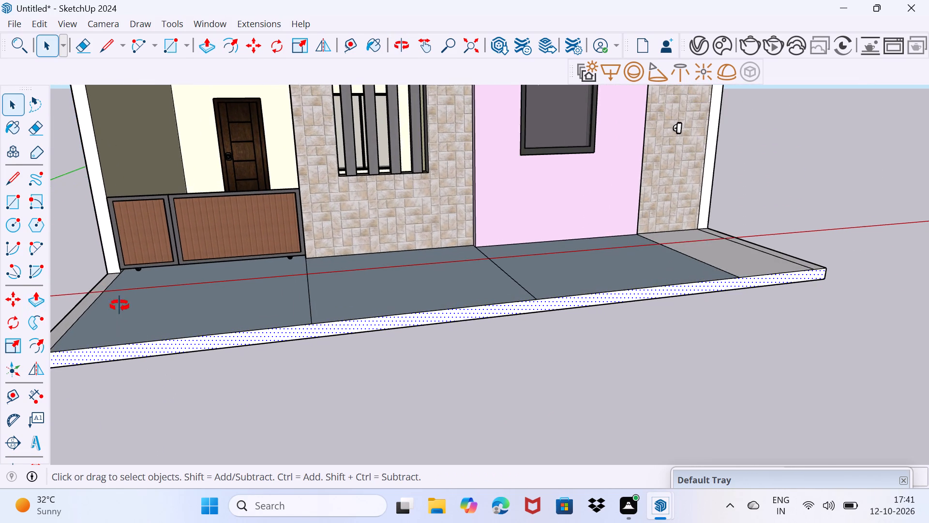
middle_drag(120, 306, 172, 352)
key(e)
drag(131, 398, 136, 398)
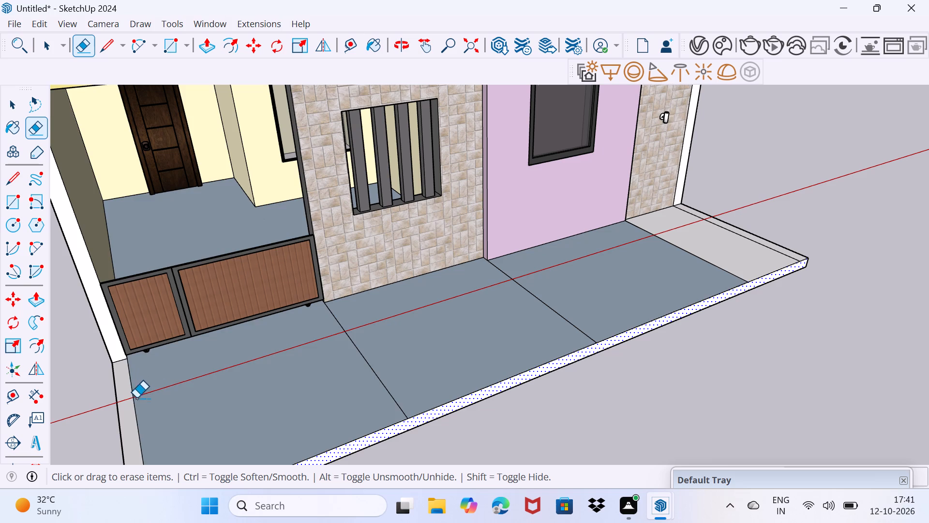
drag(136, 398, 147, 397)
drag(348, 366, 415, 346)
drag(566, 289, 561, 297)
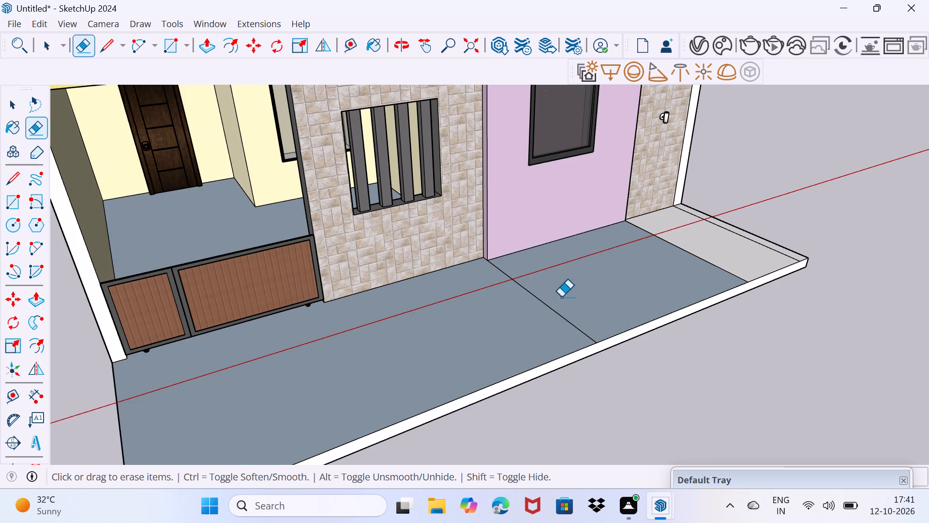
drag(561, 297, 504, 330)
drag(686, 246, 648, 271)
scroll(723, 227, up, 3)
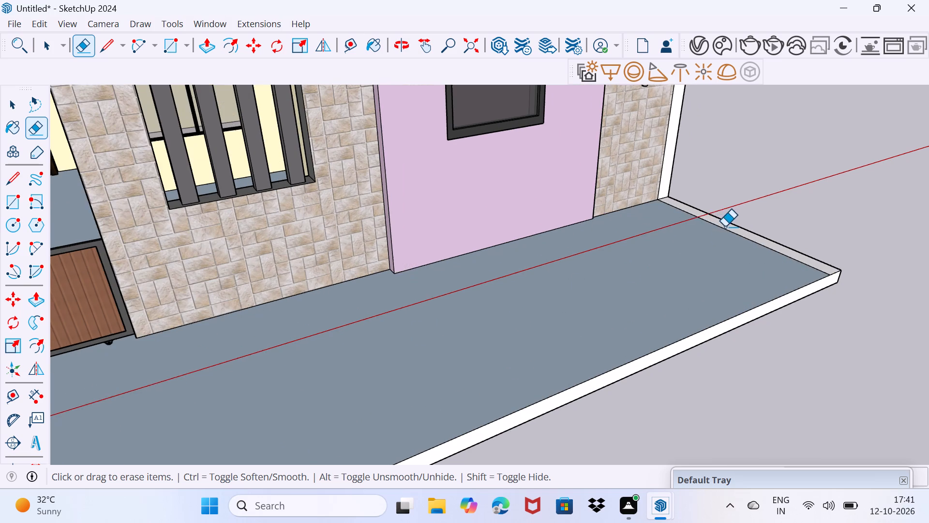
drag(725, 229, 721, 239)
Draw a line across the platform top, parallel to the facade, from the platform's side edge beside the stone-clad strip to just past the gate-side wall corner.
scroll(641, 258, down, 6)
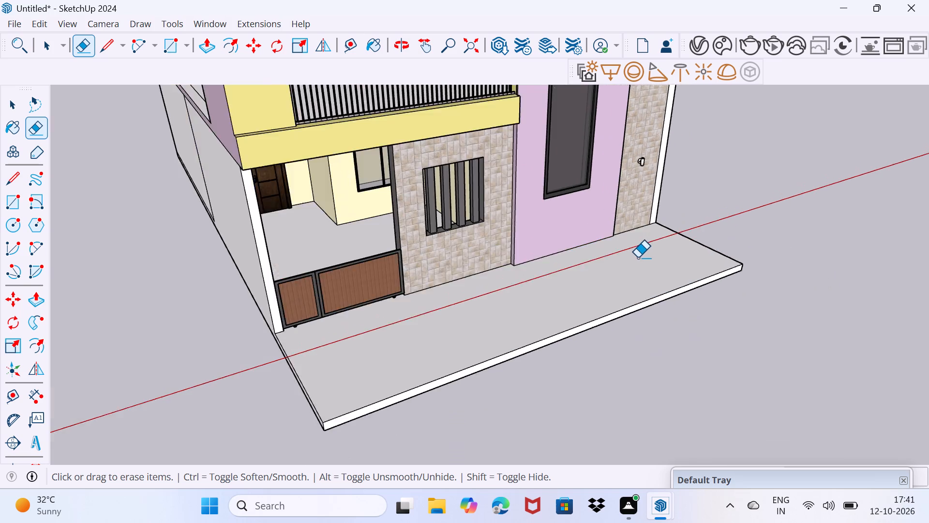
scroll(638, 258, down, 4)
middle_drag(581, 291, 458, 276)
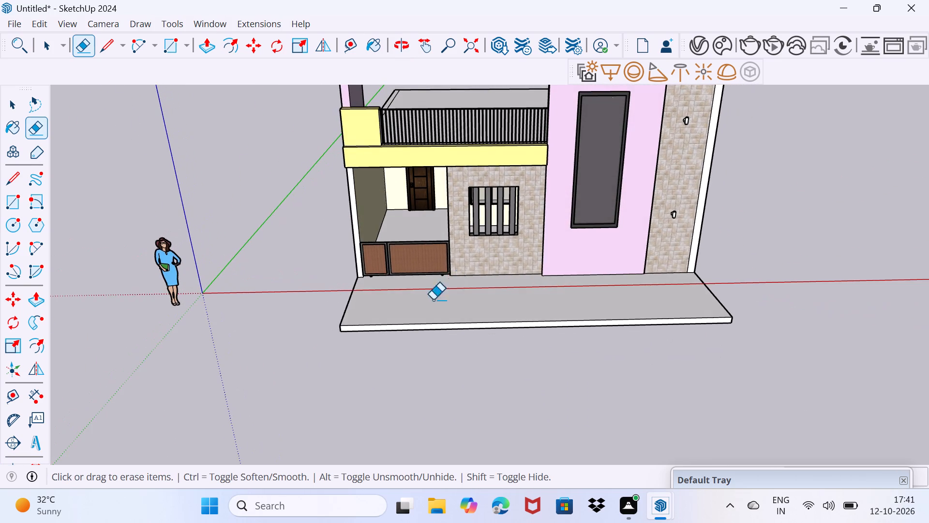
scroll(432, 301, up, 3)
scroll(362, 283, up, 5)
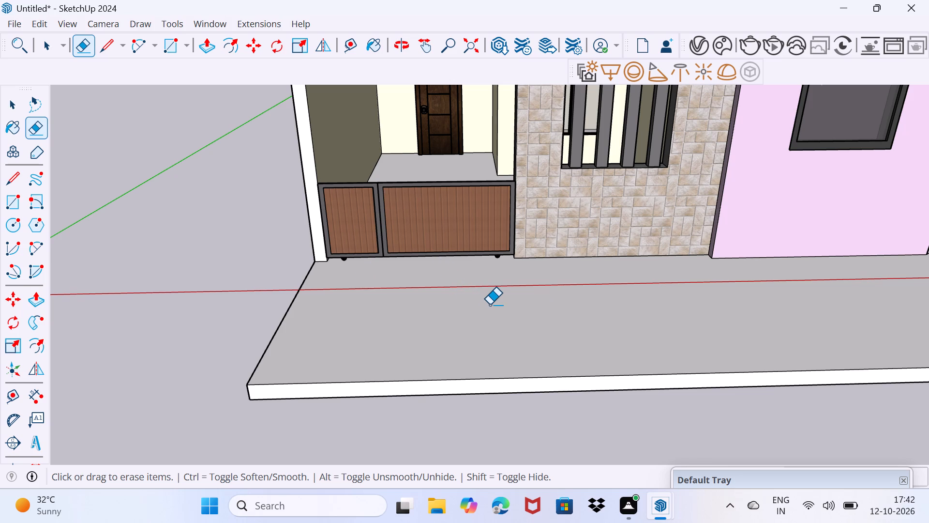
shift+middle_drag(490, 305, 153, 323)
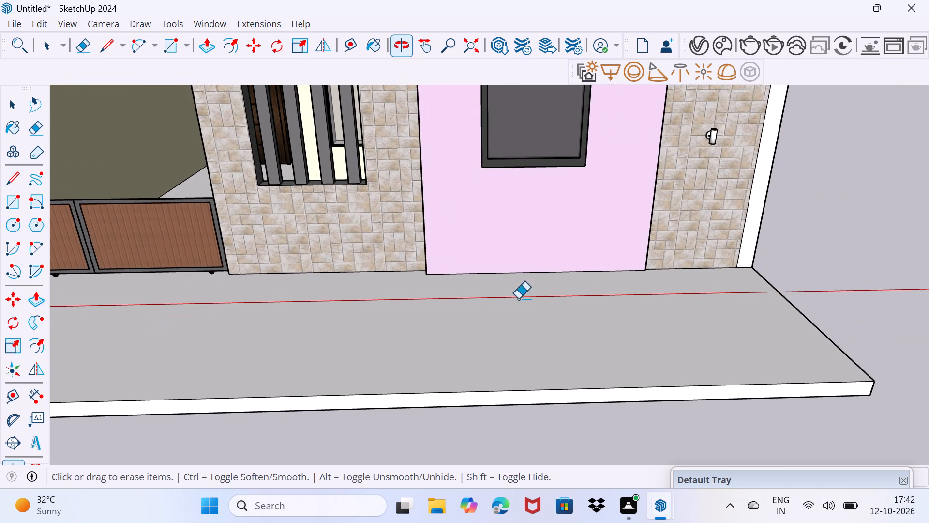
scroll(674, 276, up, 4)
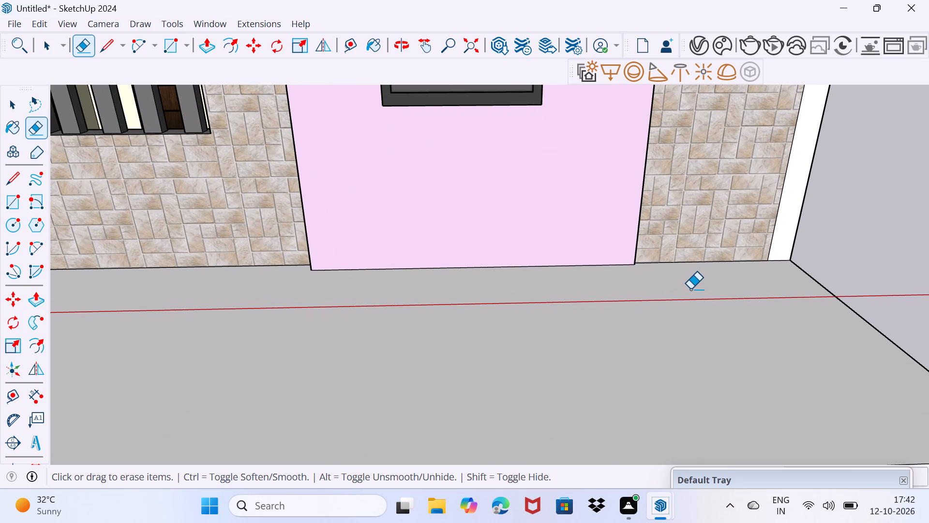
key(l)
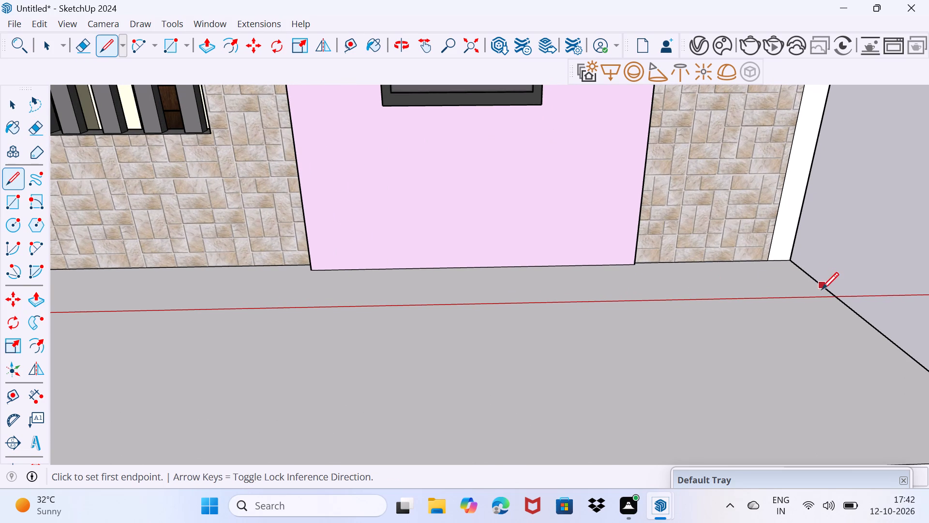
click(833, 298)
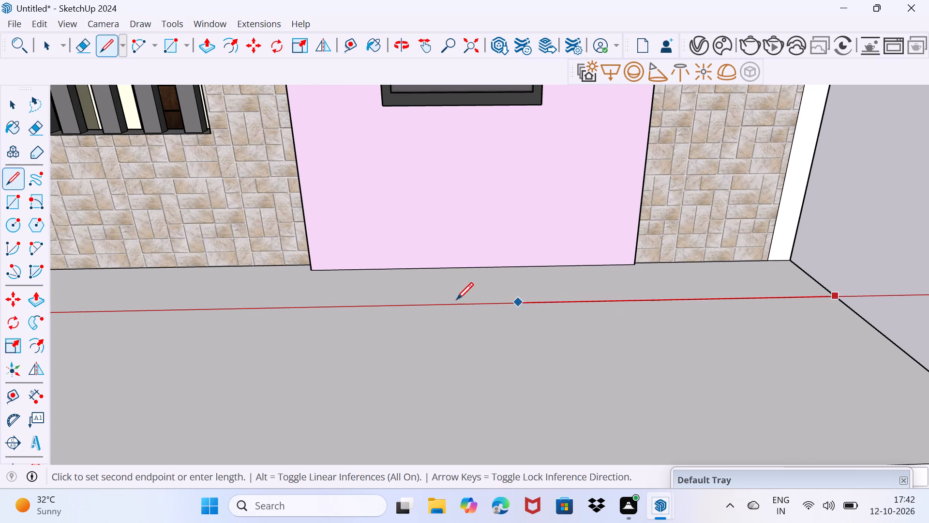
scroll(173, 305, down, 3)
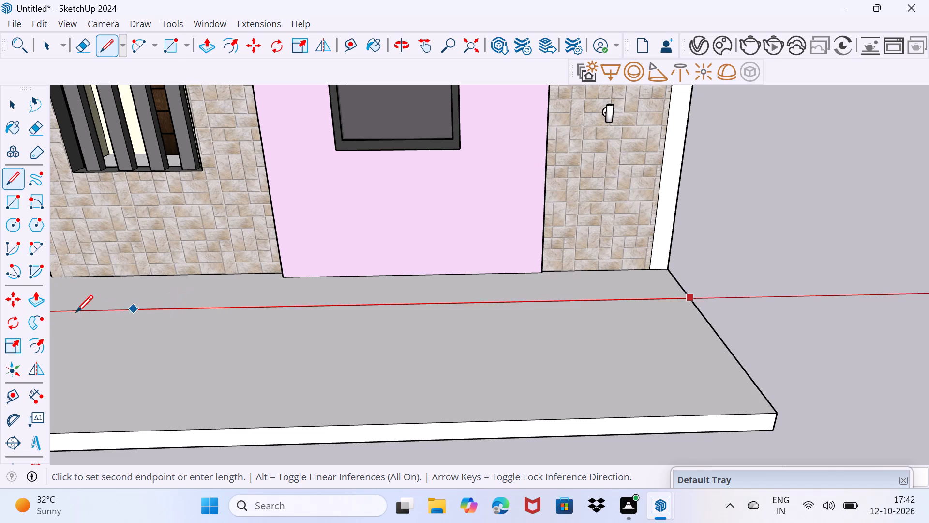
scroll(75, 312, down, 3)
middle_drag(75, 312, 250, 312)
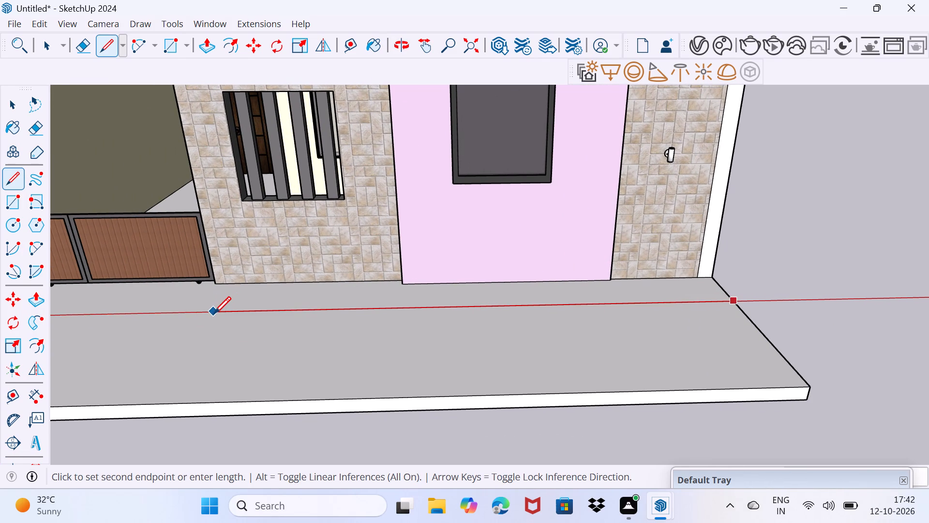
scroll(214, 313, up, 12)
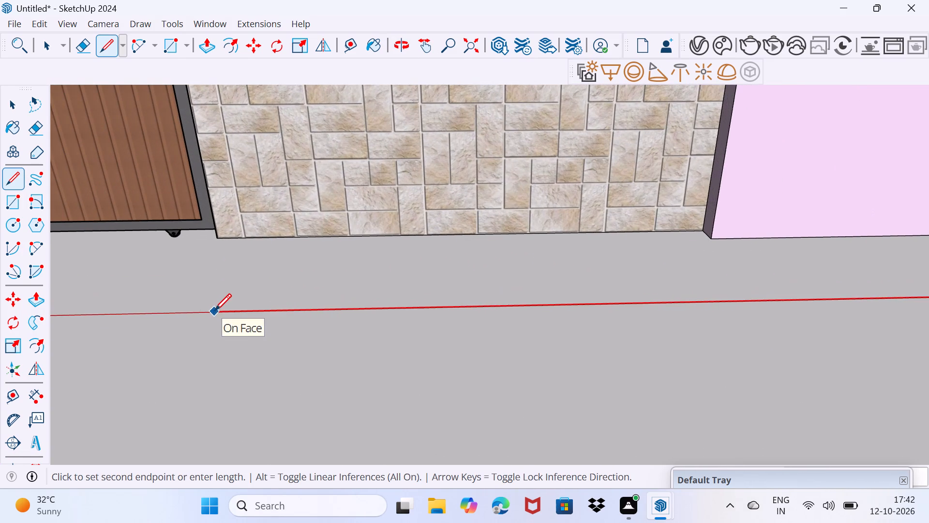
click(193, 307)
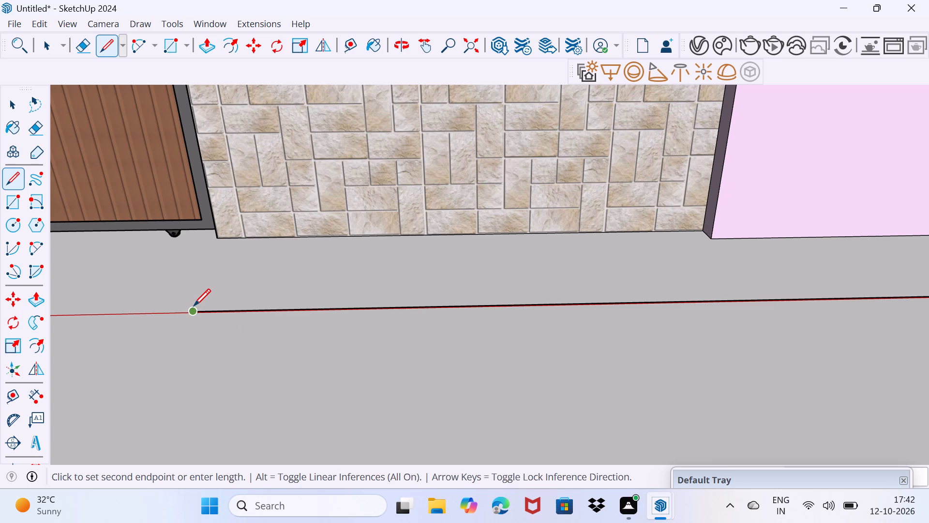
Draw a short line from the stone wall's lower corner beside the gate to the long platform line, closing off a narrow strip.
key(space)
key(l)
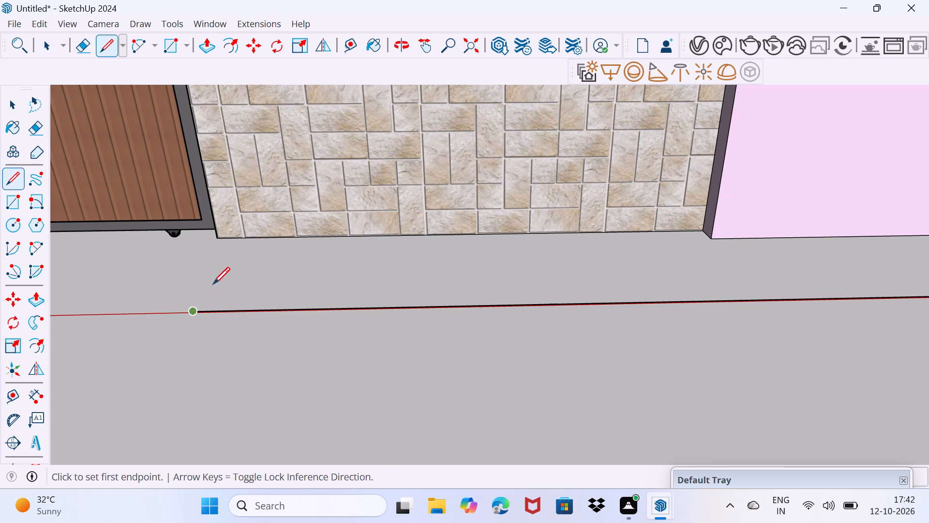
click(218, 239)
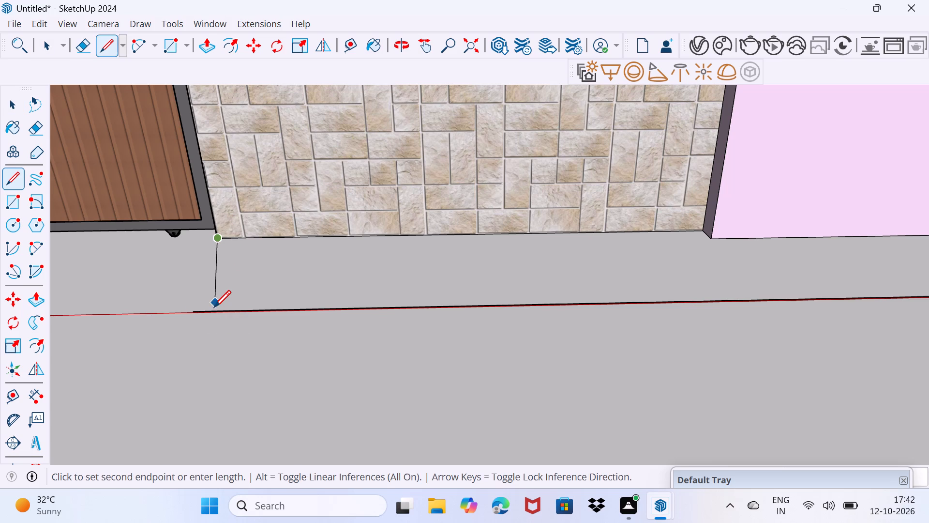
click(213, 309)
key(space)
Erase the stub of the long line that extends beyond the strip's corner near the gate.
scroll(210, 318, up, 1)
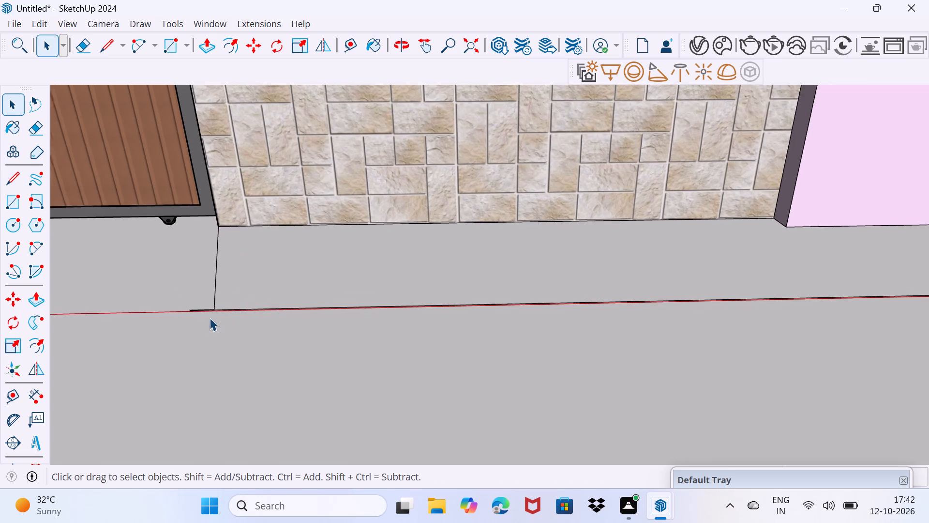
scroll(210, 318, up, 4)
key(e)
drag(203, 313, 205, 285)
scroll(201, 293, down, 5)
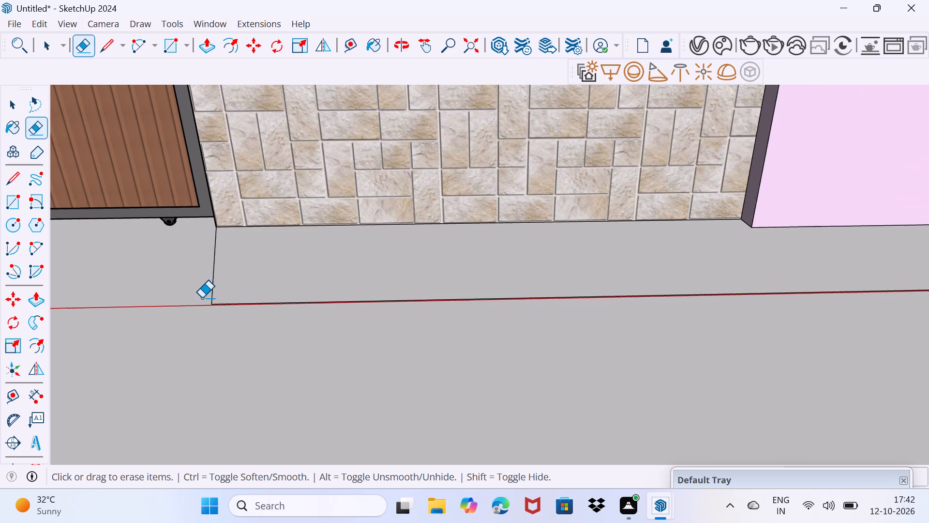
scroll(202, 298, down, 3)
key(space)
Offset the outline of the narrow strip slightly inward to form a thin border around it.
scroll(266, 296, up, 2)
middle_drag(266, 295, 84, 308)
scroll(84, 308, down, 1)
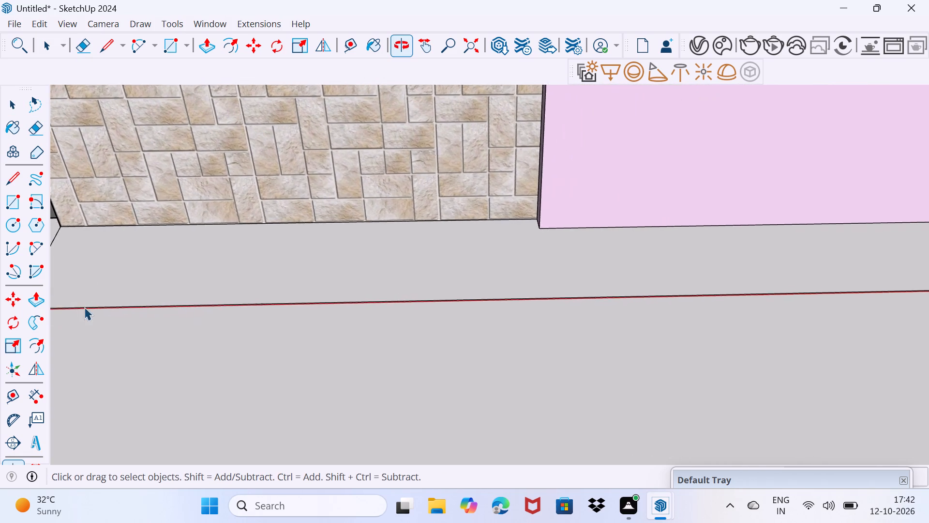
scroll(84, 307, down, 5)
scroll(120, 291, down, 3)
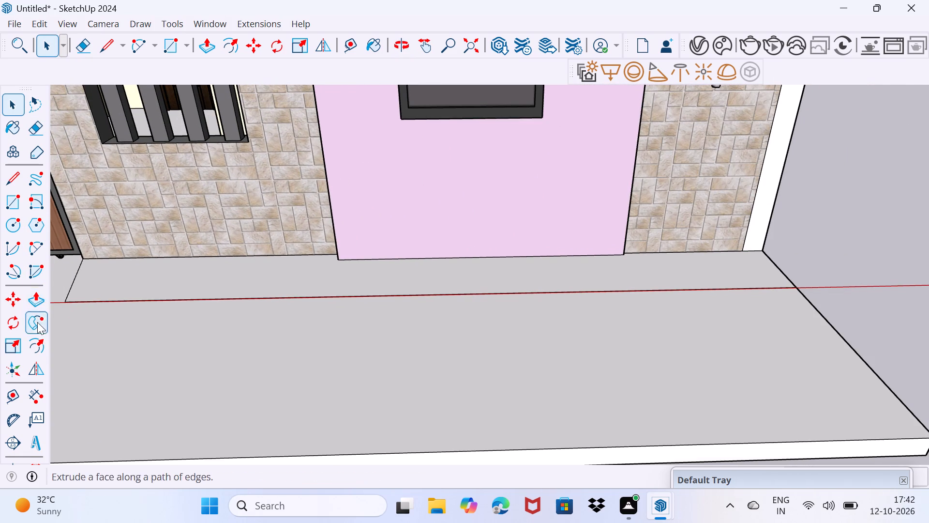
click(40, 345)
click(144, 296)
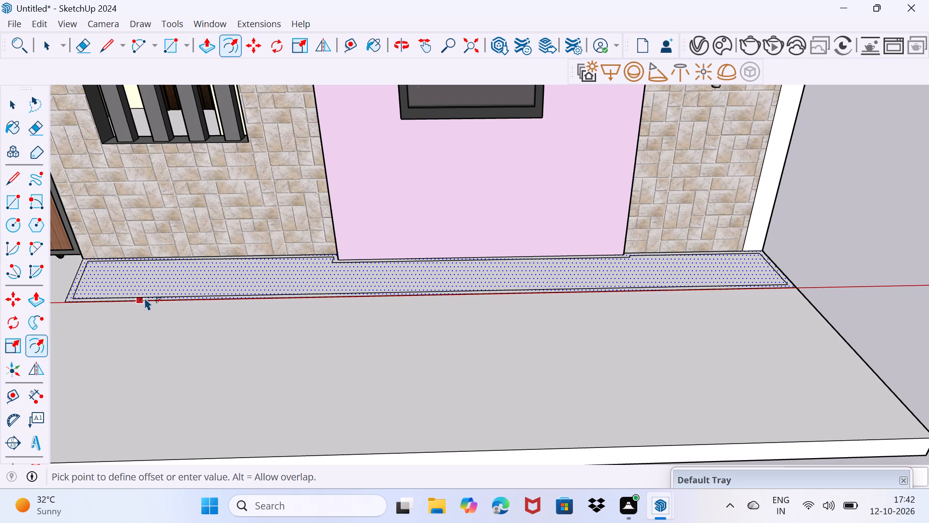
click(145, 297)
key(space)
drag(171, 290, 182, 275)
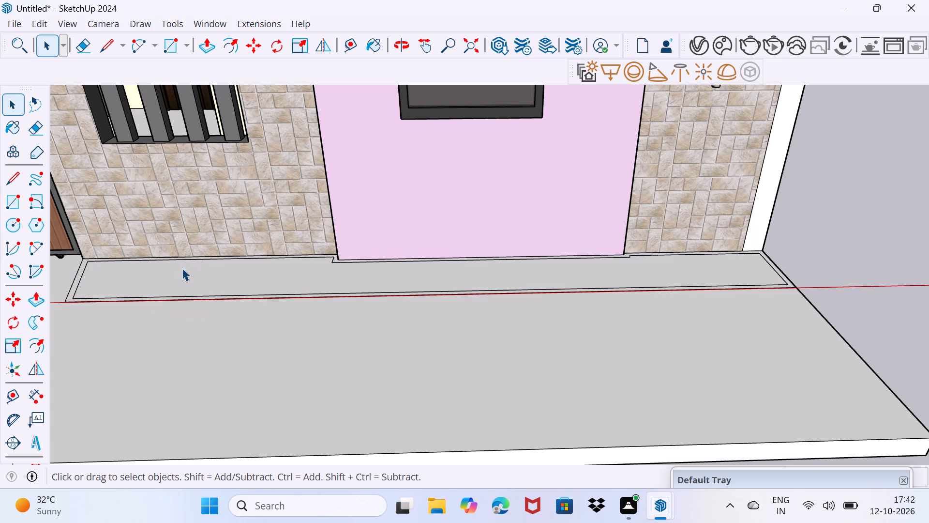
Push/Pull the thin border face upward to form the raised walls of a planter box along the facade.
scroll(122, 304, up, 7)
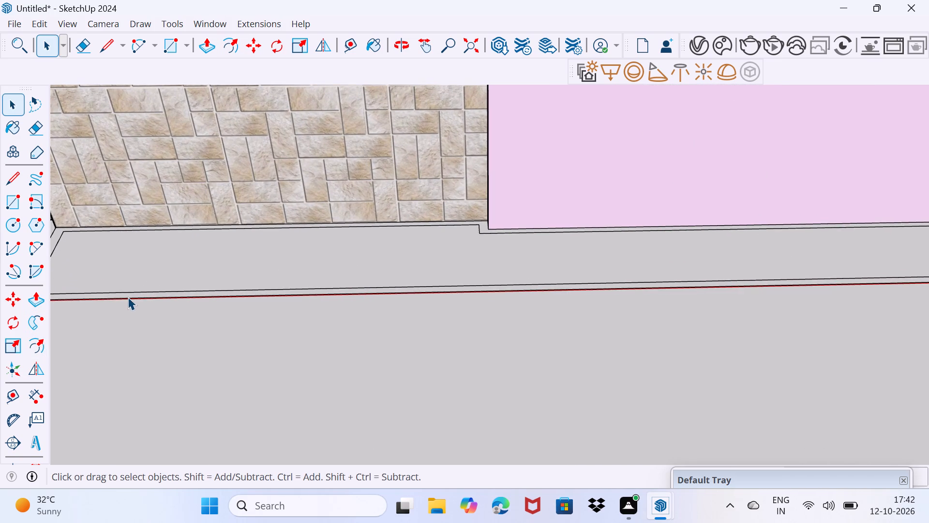
scroll(128, 297, up, 4)
click(131, 293)
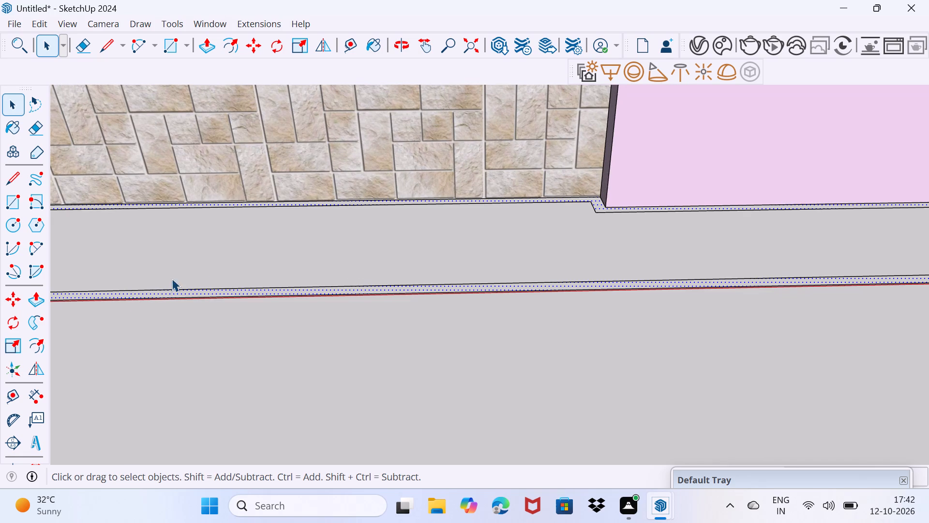
key(p)
click(204, 275)
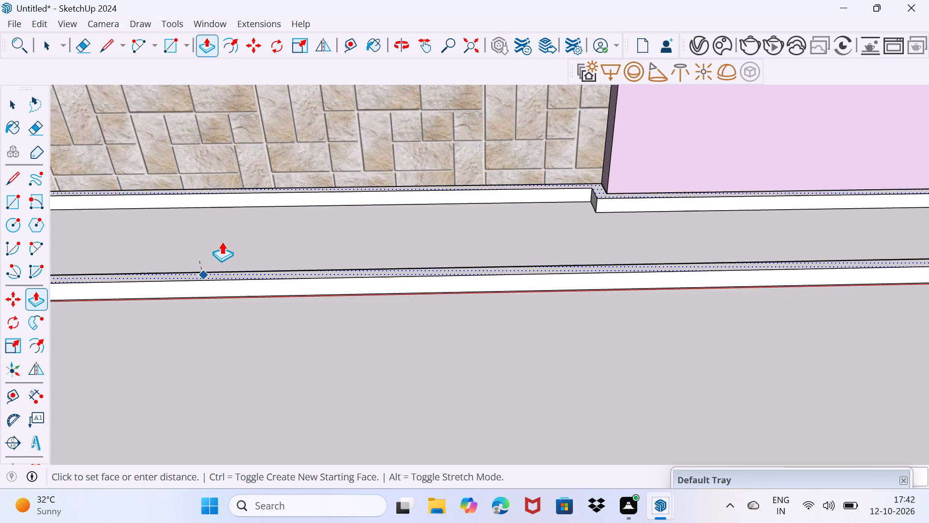
scroll(228, 233, down, 3)
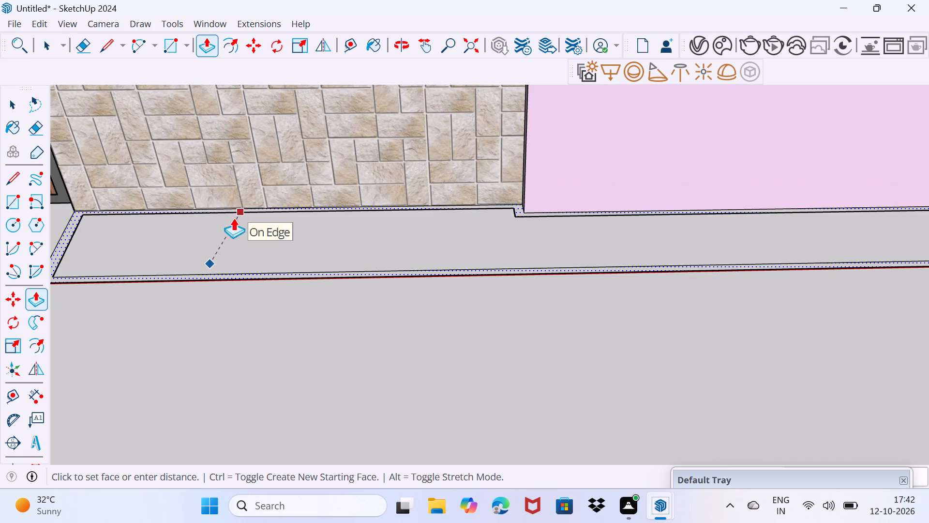
click(191, 220)
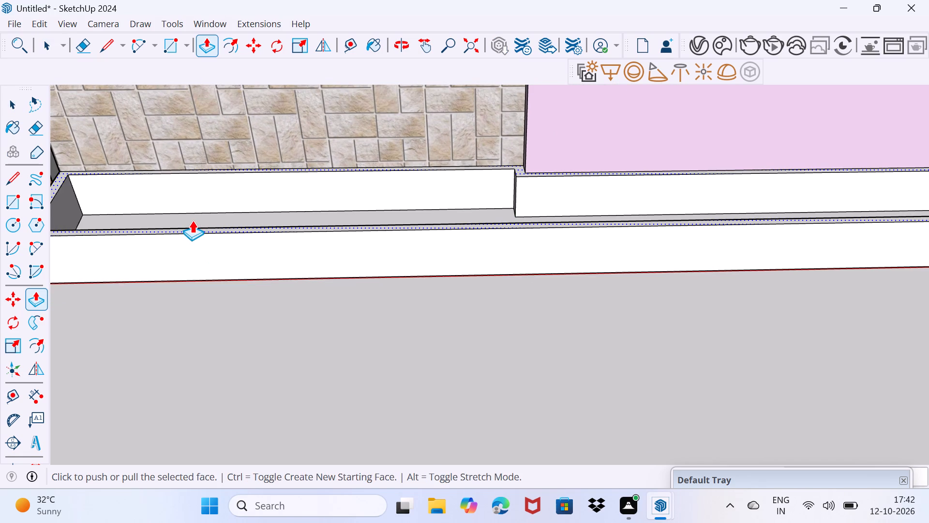
key(space)
drag(190, 243, 210, 222)
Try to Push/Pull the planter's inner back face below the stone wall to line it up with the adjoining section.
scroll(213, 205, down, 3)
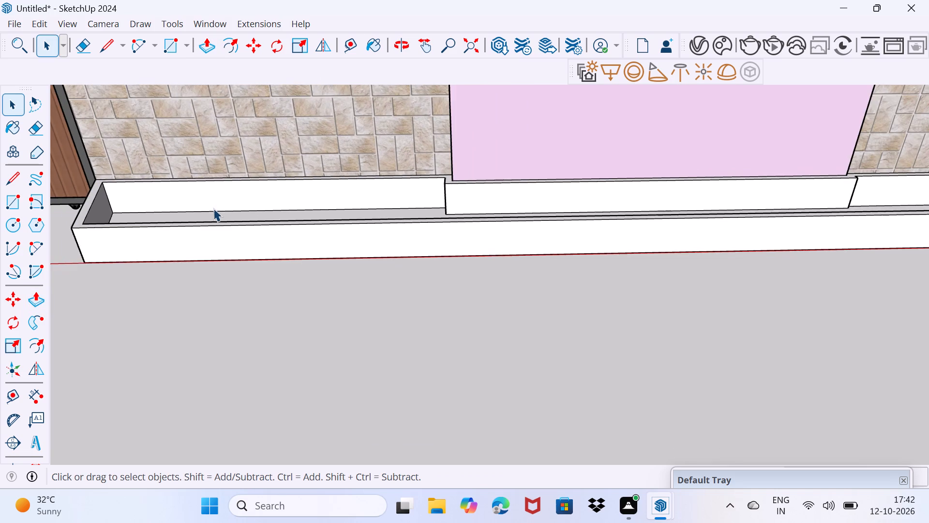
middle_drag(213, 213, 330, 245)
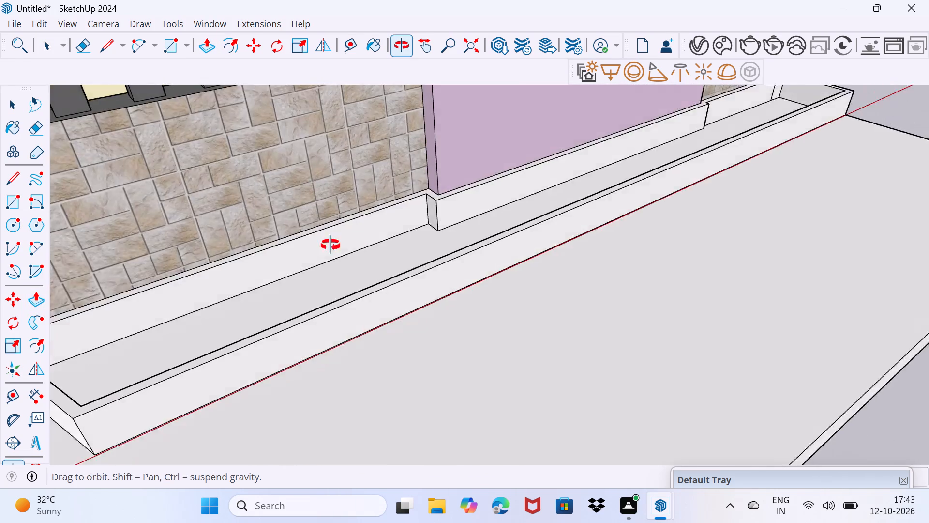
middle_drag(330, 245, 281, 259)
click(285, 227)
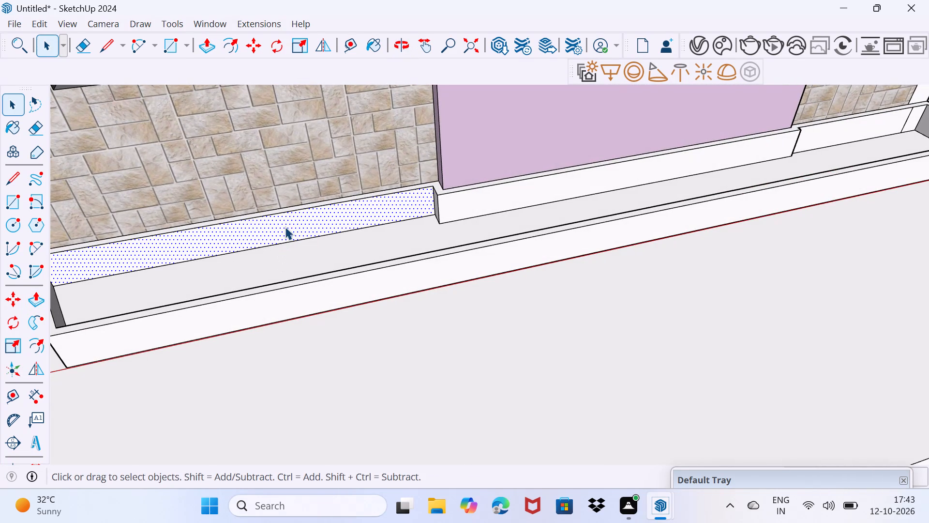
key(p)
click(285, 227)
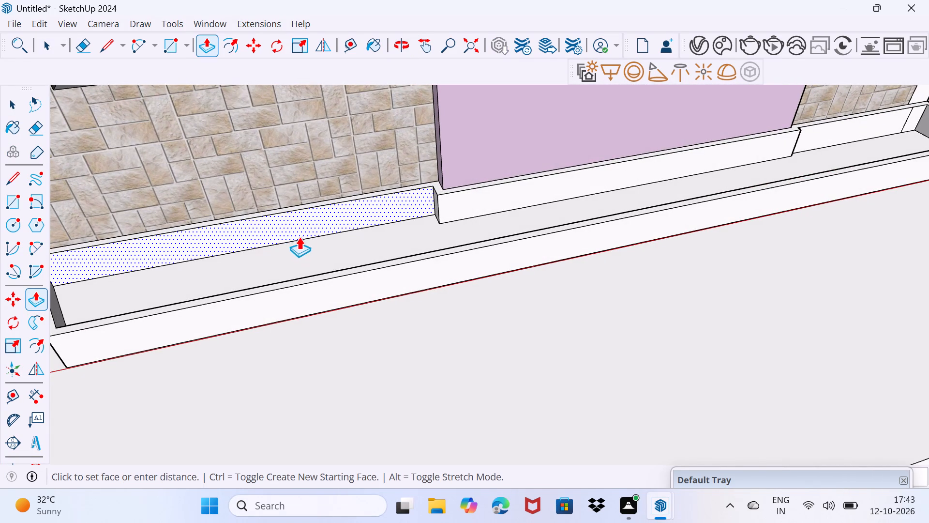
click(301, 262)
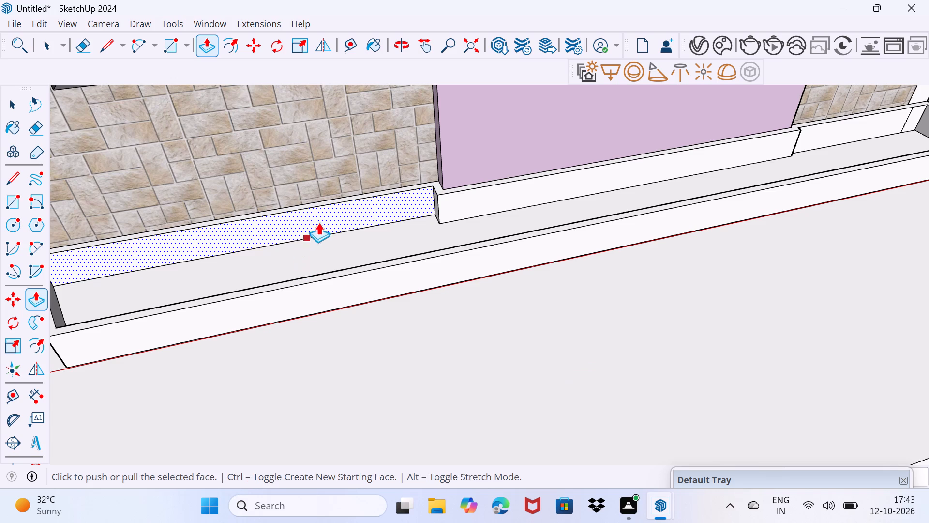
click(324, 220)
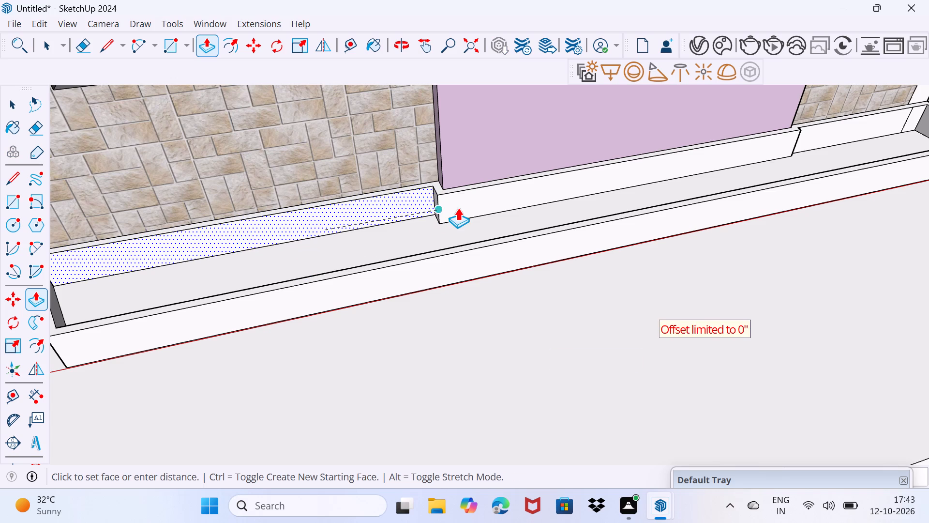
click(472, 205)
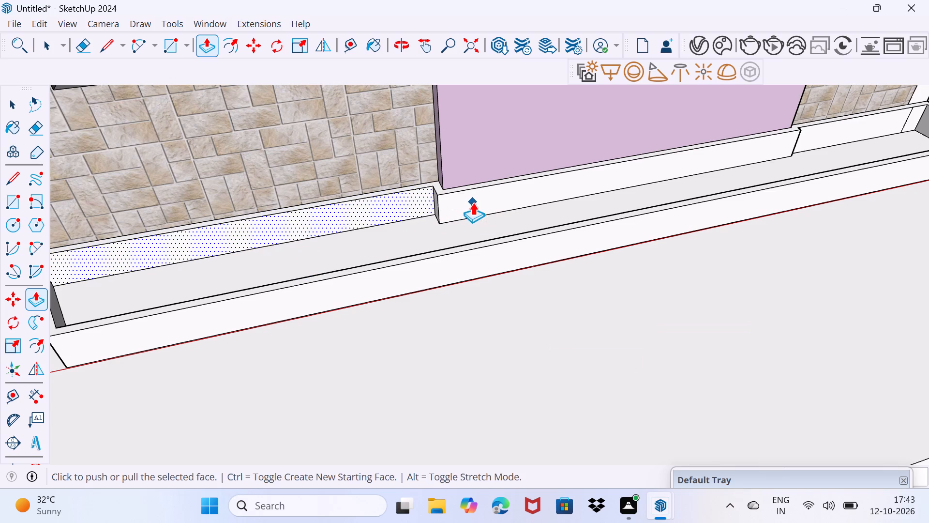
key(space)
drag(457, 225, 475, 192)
Open the 3D Warehouse model library.
scroll(416, 227, down, 3)
middle_drag(401, 254, 309, 288)
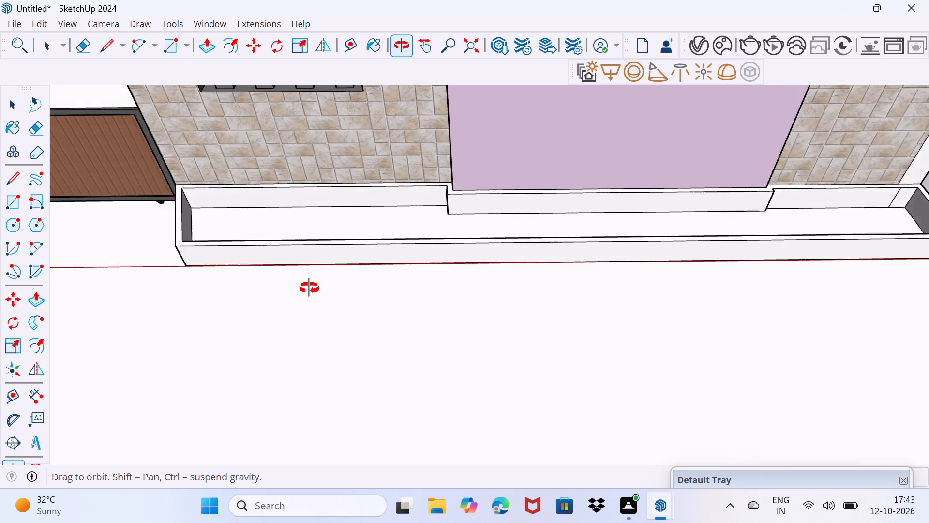
middle_drag(309, 288, 409, 256)
scroll(409, 256, down, 2)
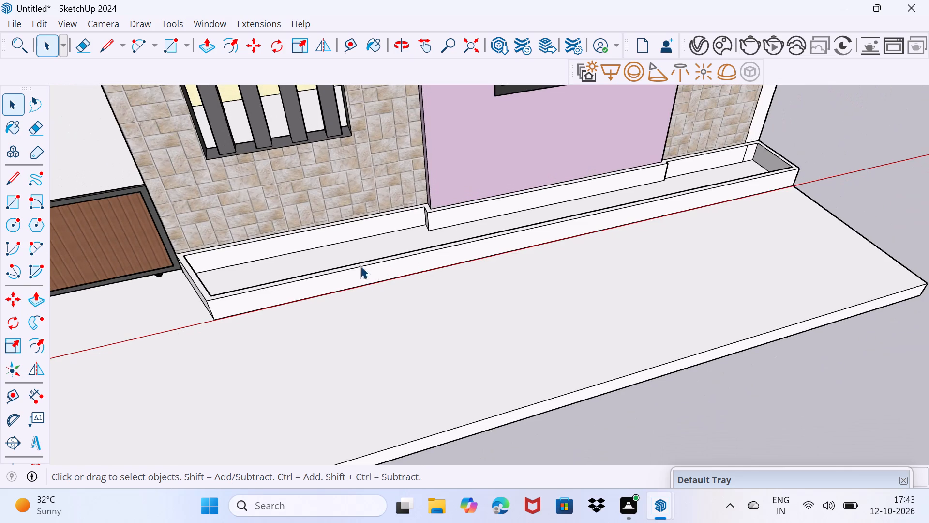
scroll(317, 257, up, 3)
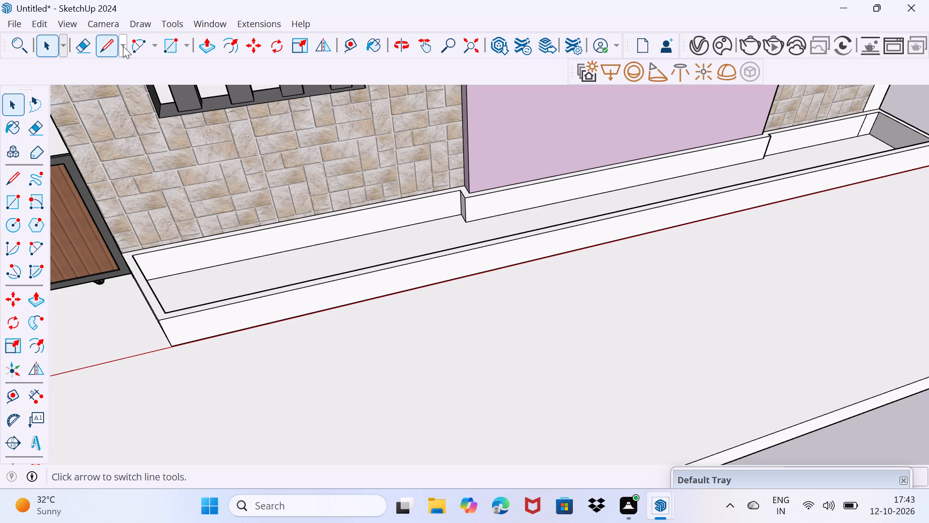
click(207, 25)
click(240, 139)
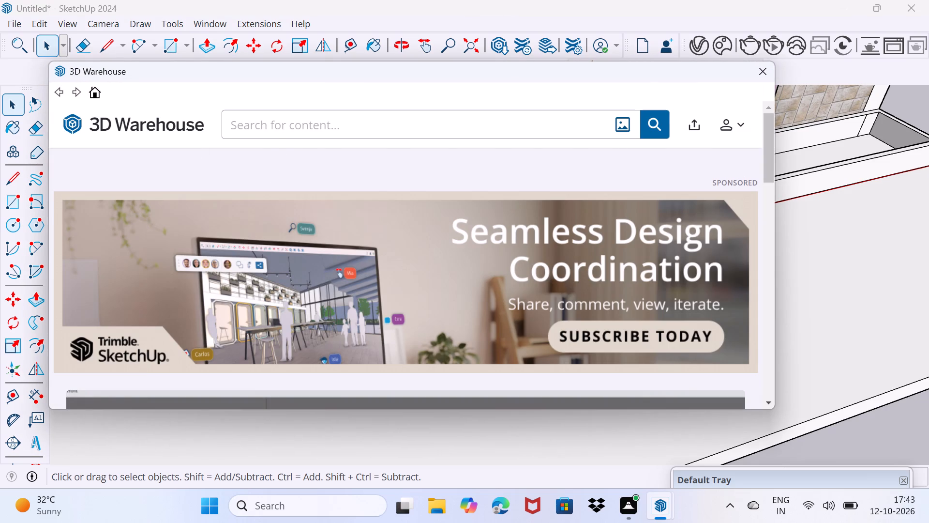
Search the 3D Warehouse for "plant" and look through the model results.
click(286, 129)
text(plant)
key(Return)
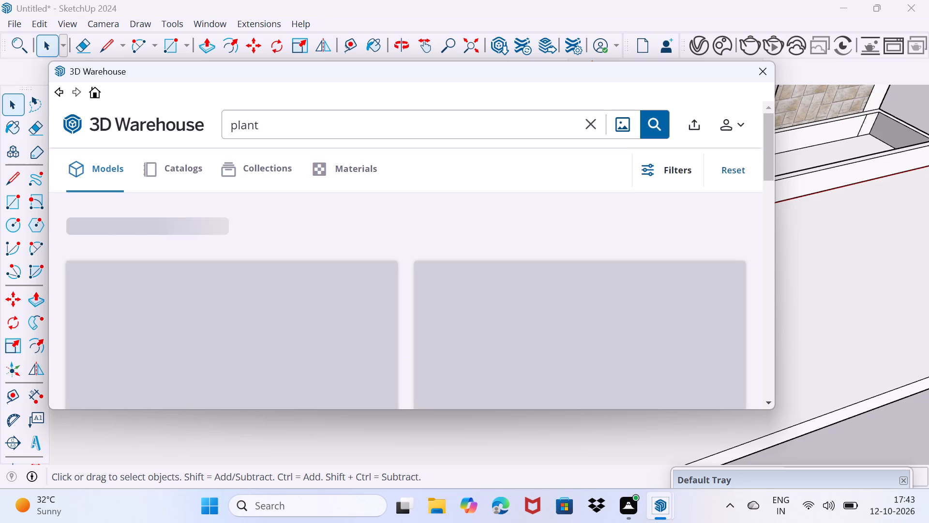
scroll(165, 220, down, 3)
scroll(198, 257, down, 1)
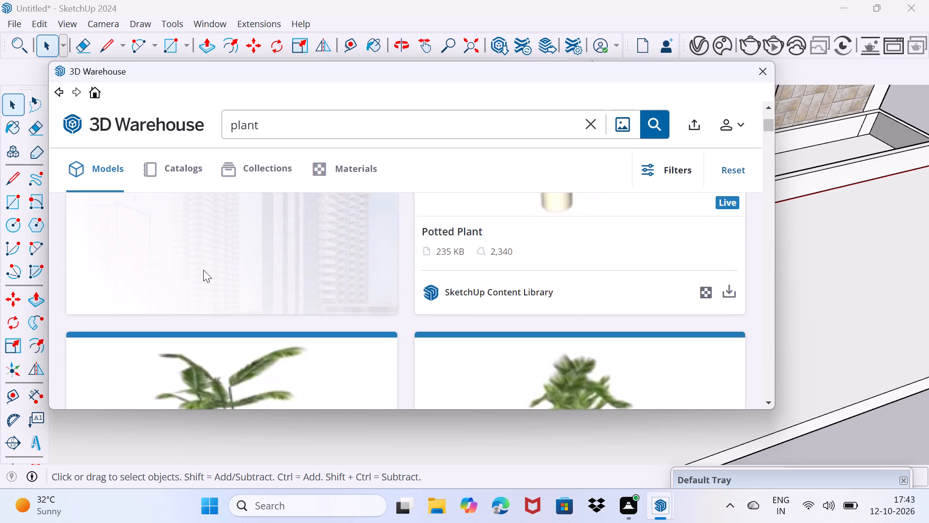
scroll(203, 270, down, 14)
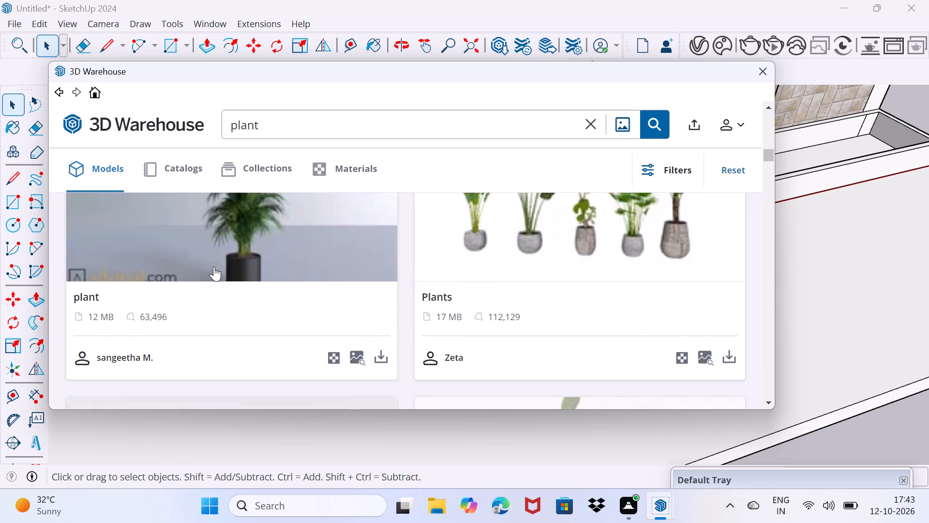
Switch the plant search to collections and examine them for greenery suited to the planter box.
click(279, 164)
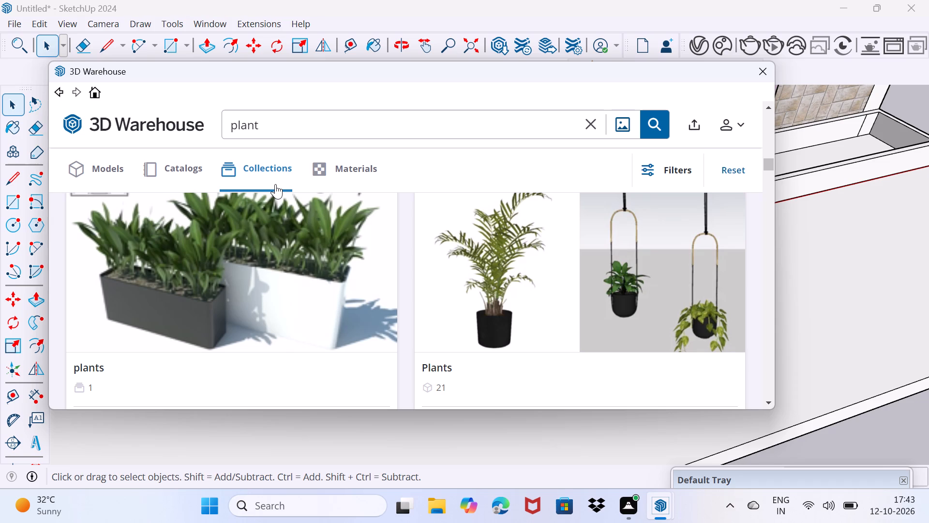
scroll(257, 269, down, 7)
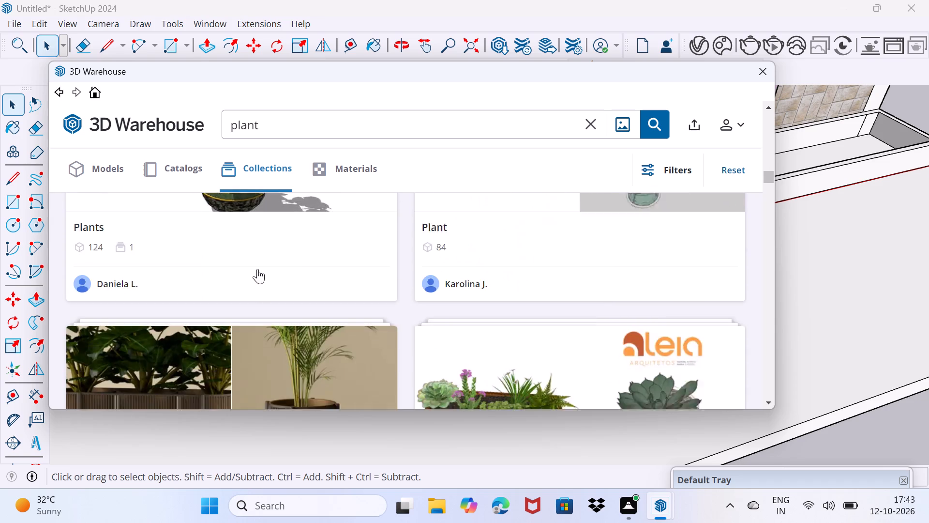
scroll(258, 267, down, 9)
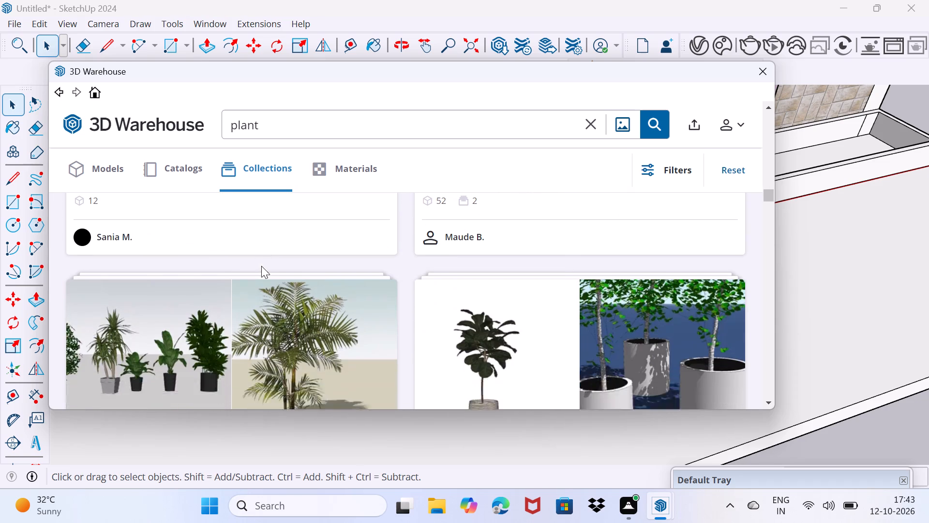
scroll(261, 266, down, 9)
scroll(346, 251, down, 4)
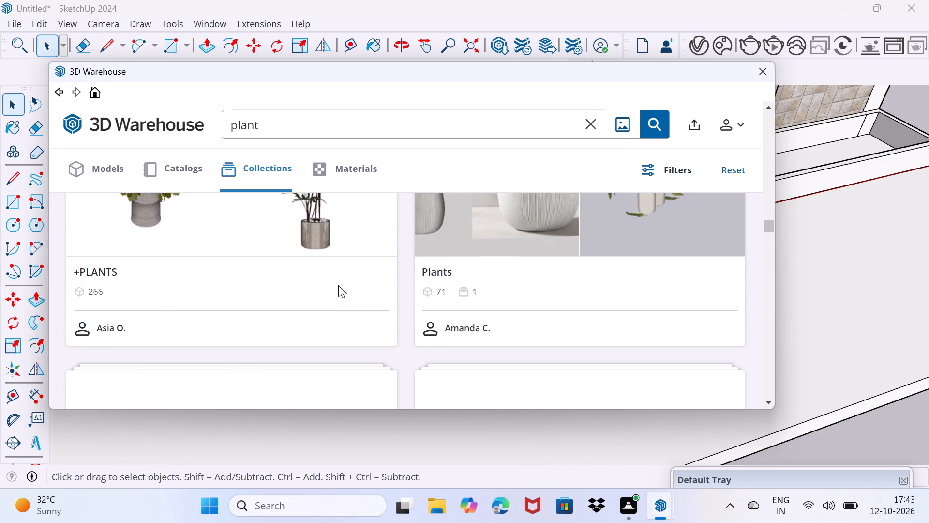
scroll(338, 285, down, 4)
scroll(338, 285, up, 2)
scroll(338, 285, down, 8)
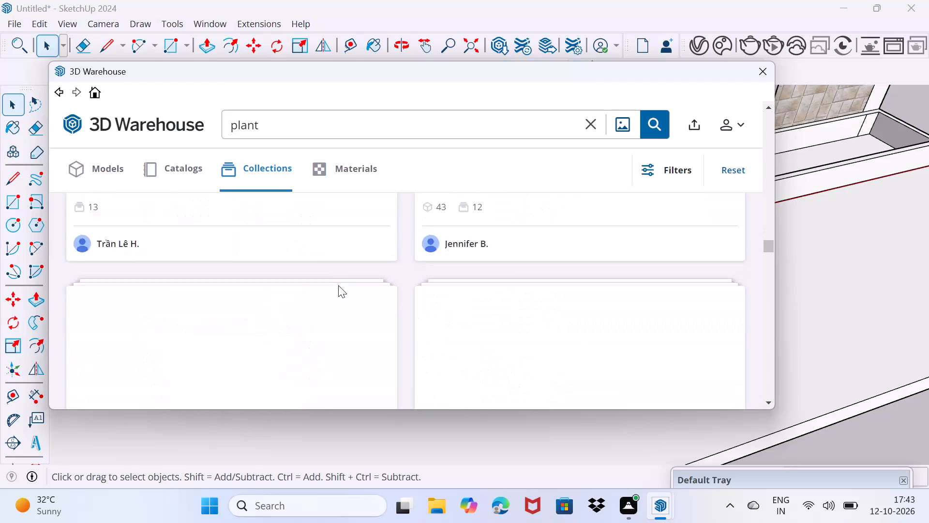
scroll(338, 285, up, 1)
scroll(338, 285, down, 1)
scroll(338, 285, up, 5)
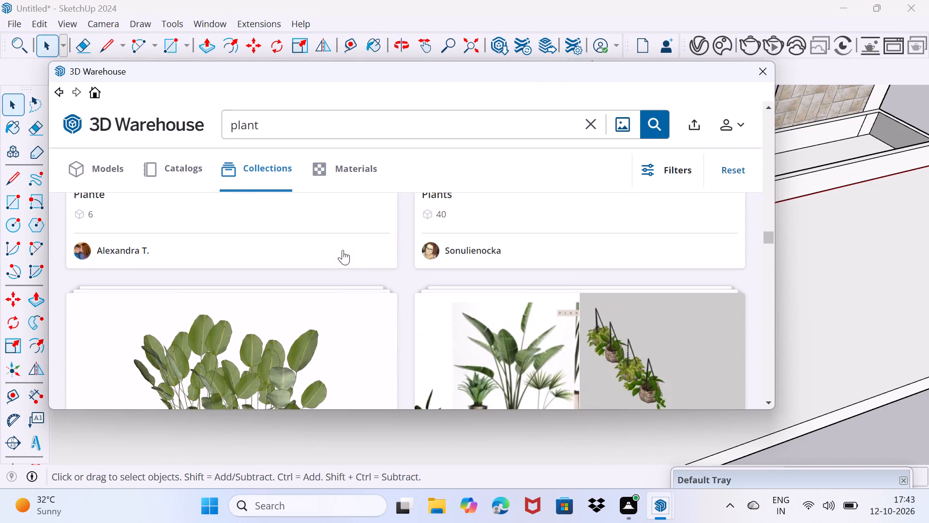
scroll(343, 250, down, 11)
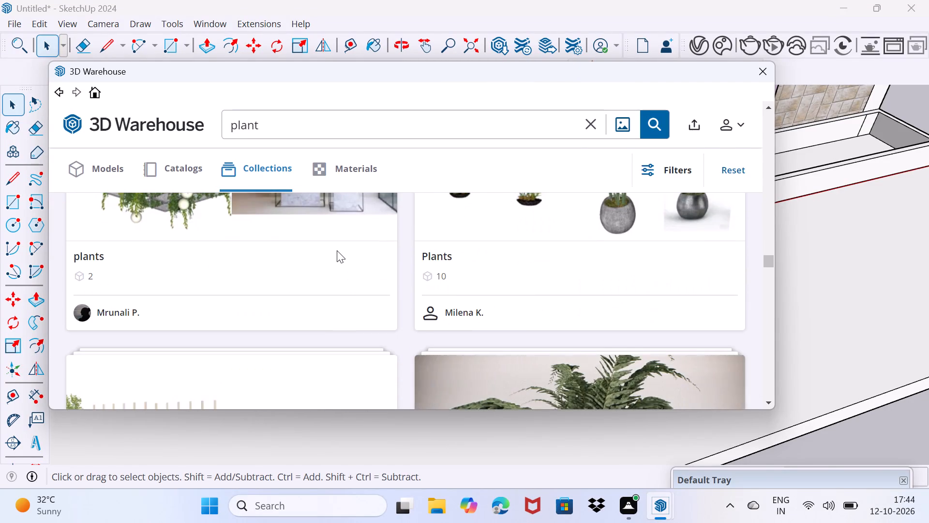
scroll(335, 250, down, 8)
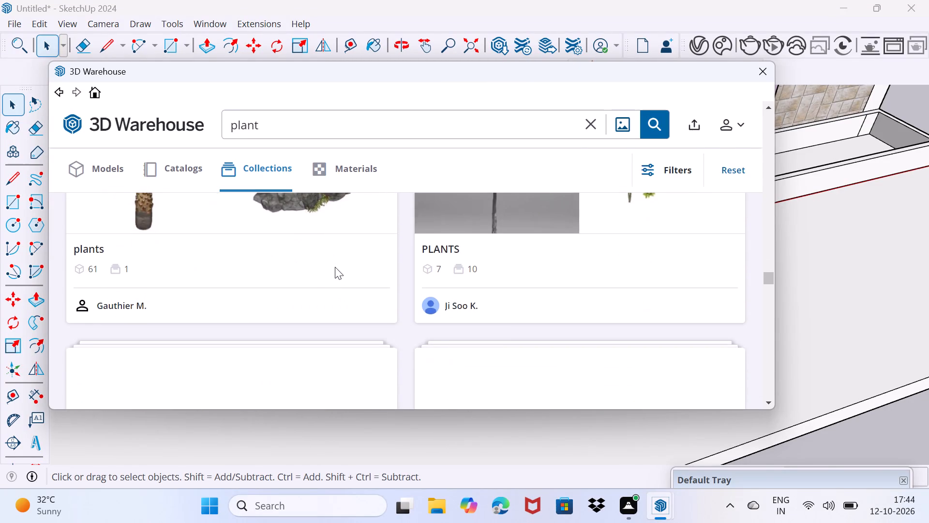
scroll(335, 267, down, 13)
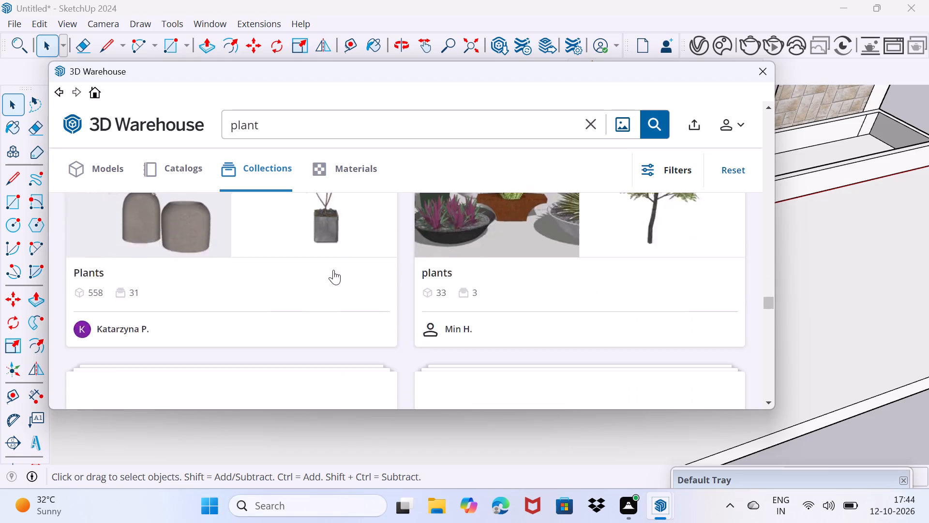
scroll(333, 270, down, 3)
scroll(333, 270, up, 3)
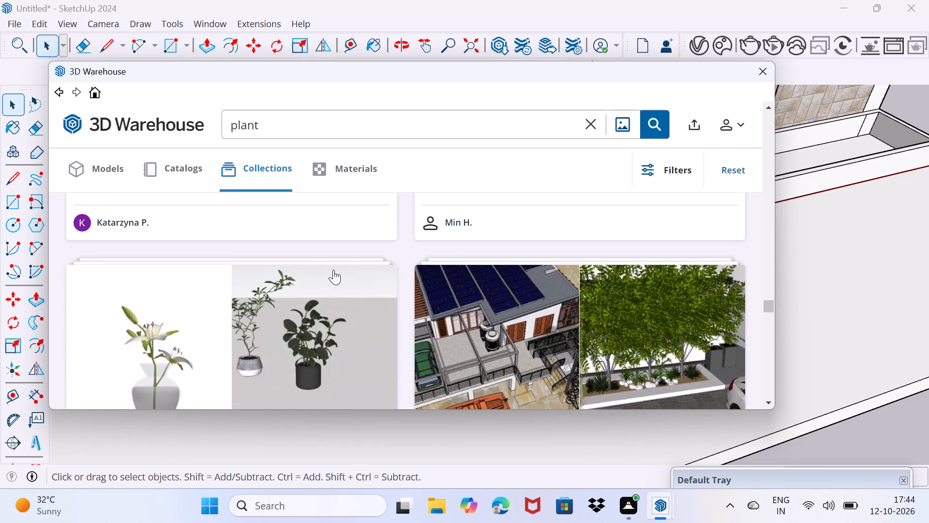
scroll(333, 270, down, 5)
scroll(333, 271, up, 4)
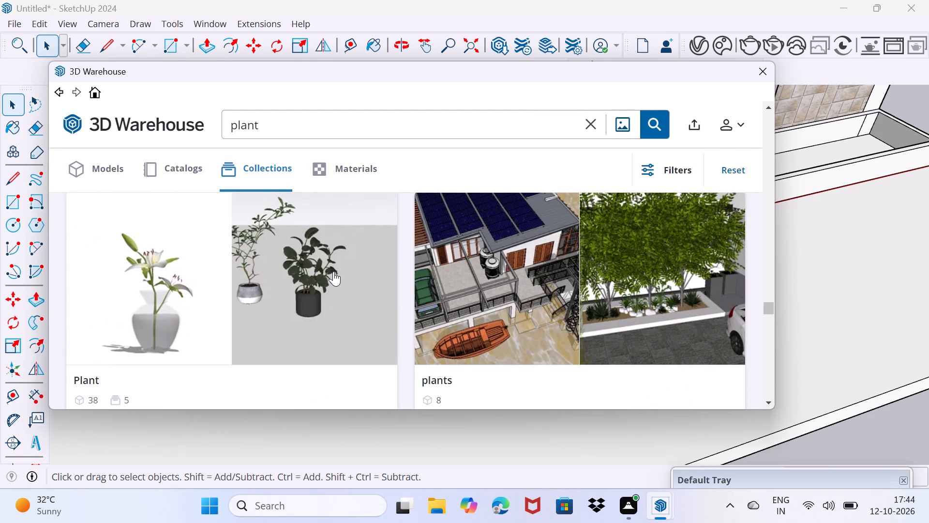
scroll(441, 245, down, 8)
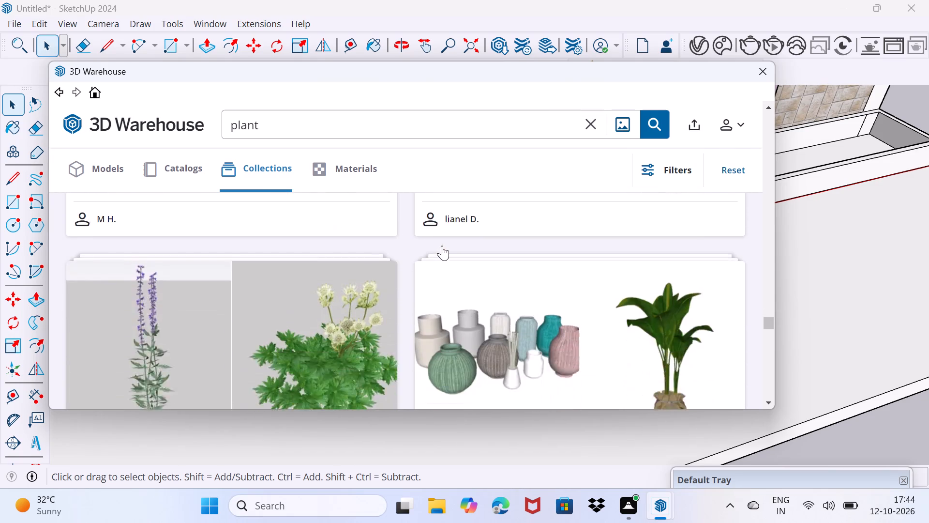
scroll(442, 244, down, 9)
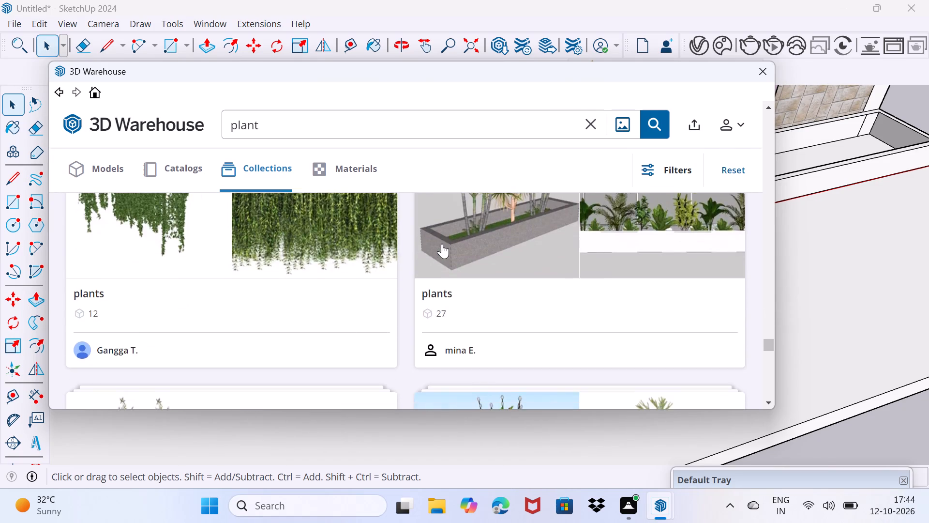
scroll(442, 244, down, 9)
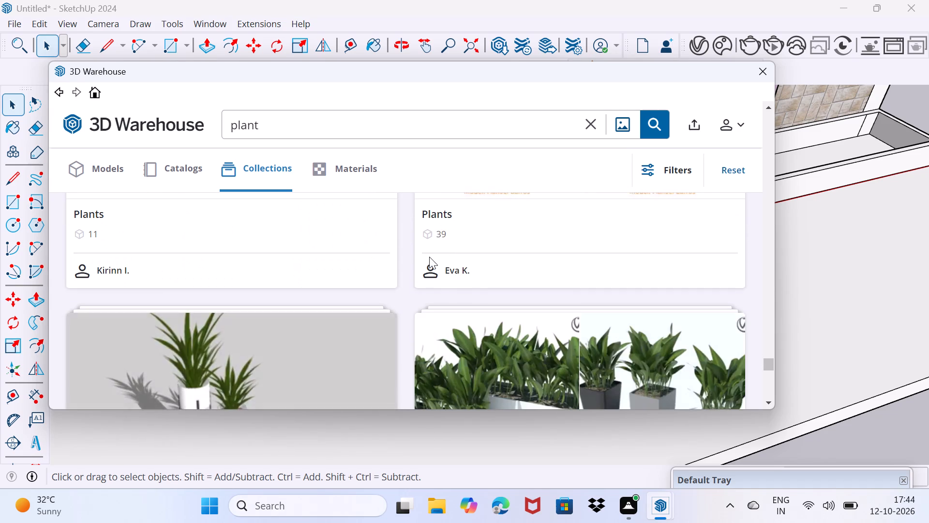
scroll(429, 258, down, 6)
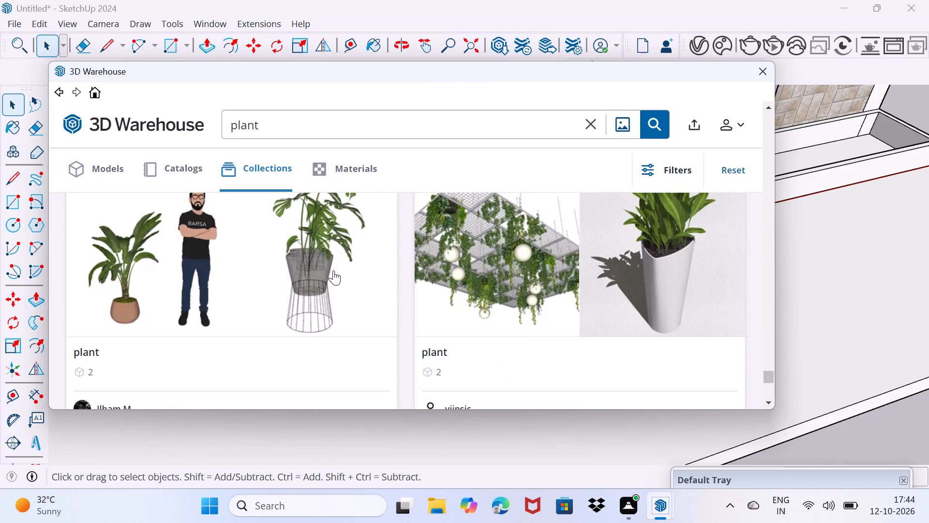
scroll(333, 270, down, 6)
scroll(333, 270, up, 4)
scroll(333, 270, down, 2)
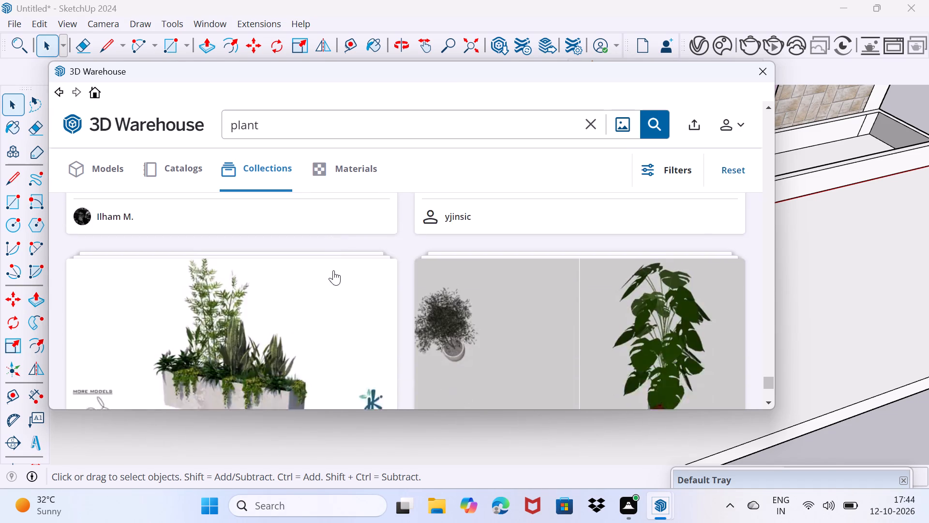
scroll(333, 270, down, 4)
Load more plant collections and examine them for greenery suited to the planter box.
click(337, 318)
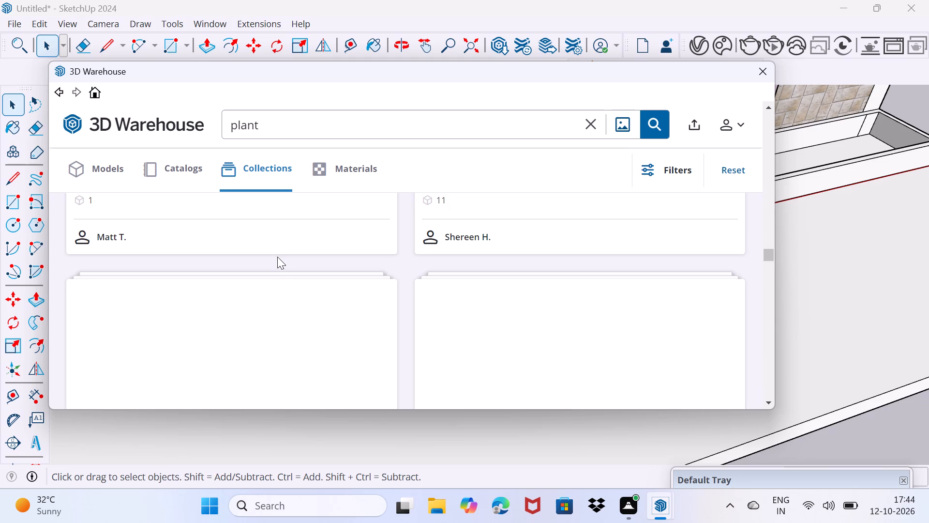
scroll(270, 277, down, 6)
scroll(277, 285, up, 5)
scroll(276, 285, down, 10)
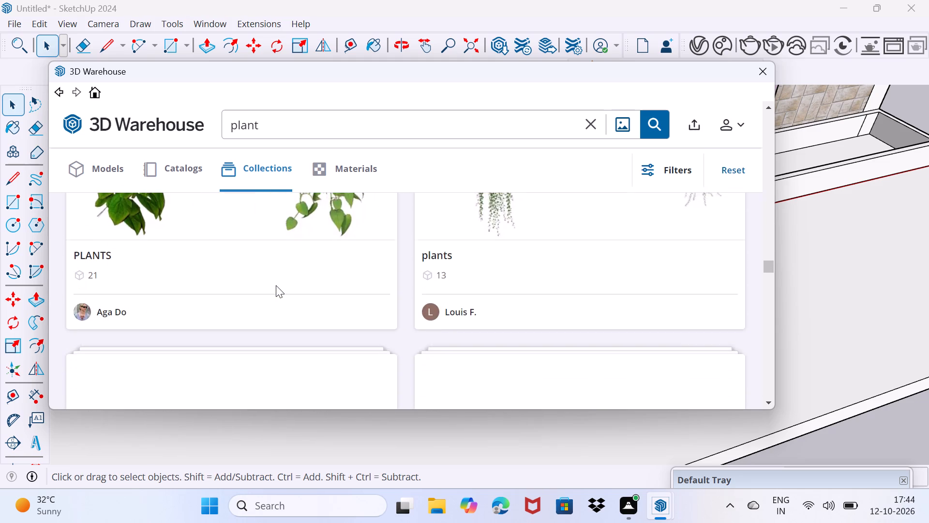
scroll(276, 285, down, 7)
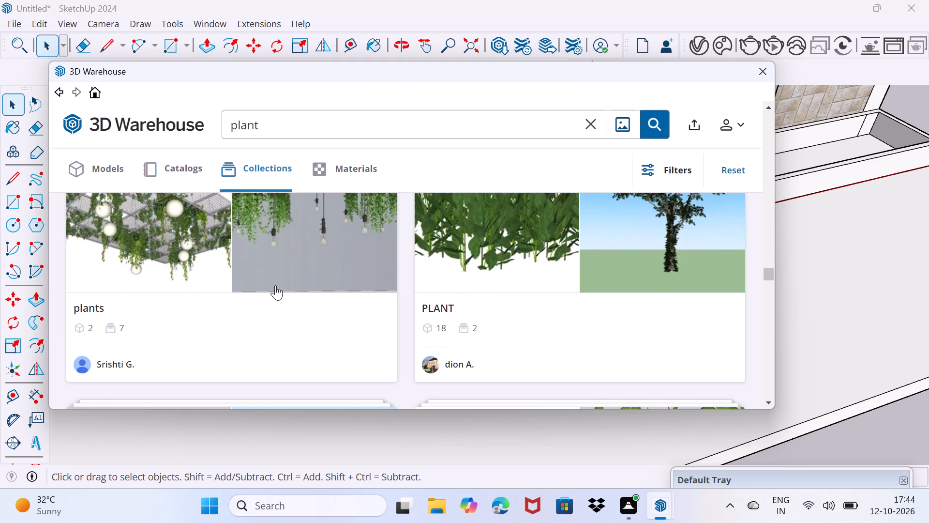
scroll(275, 285, down, 7)
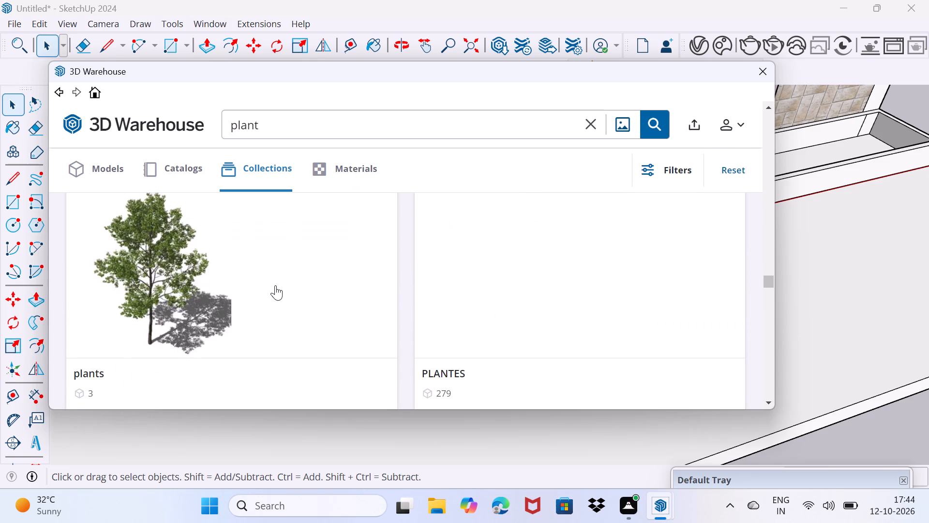
scroll(275, 285, down, 3)
scroll(275, 285, up, 4)
scroll(275, 285, down, 6)
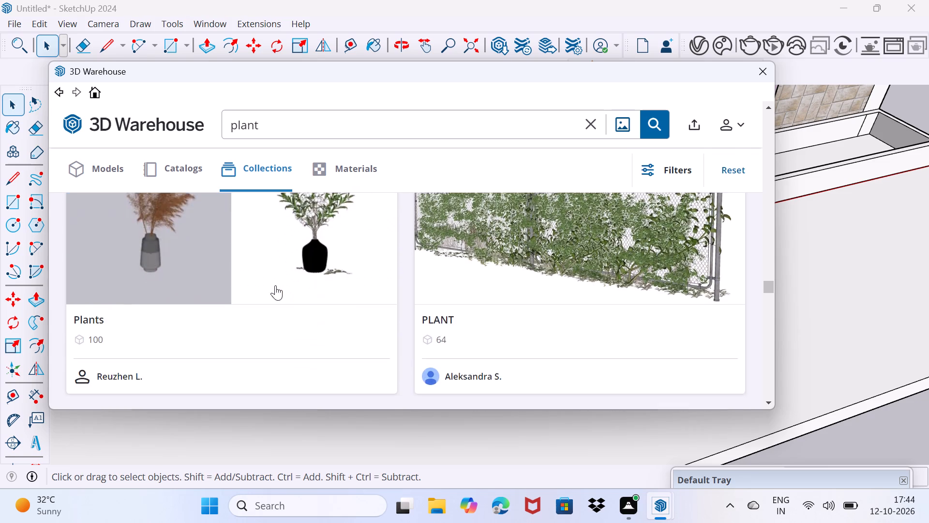
scroll(275, 285, down, 8)
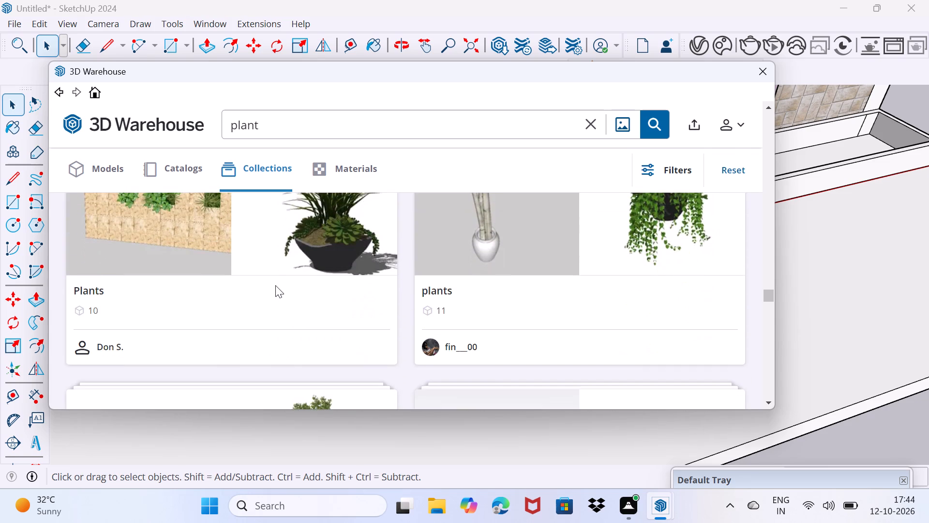
scroll(275, 285, down, 10)
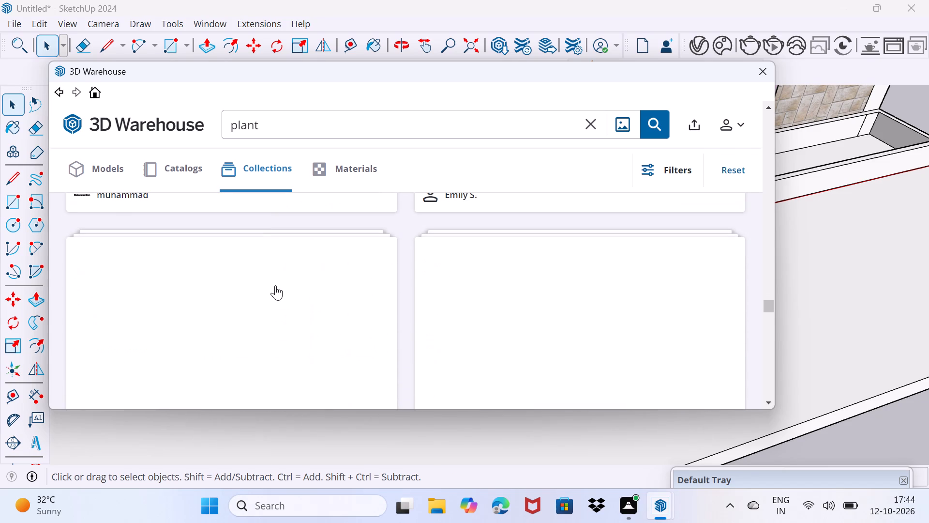
scroll(275, 285, up, 1)
scroll(275, 285, down, 2)
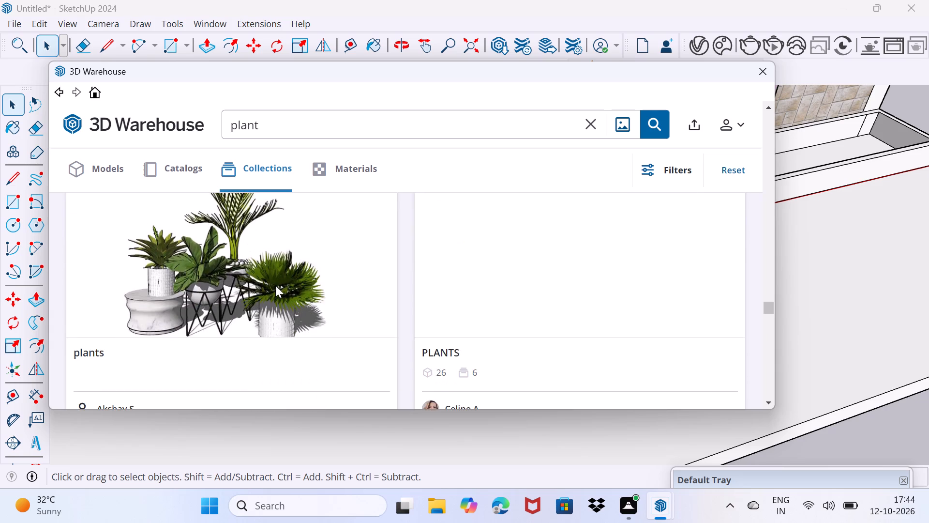
scroll(275, 285, down, 2)
scroll(275, 285, up, 1)
scroll(275, 285, down, 3)
scroll(275, 285, up, 1)
scroll(275, 285, down, 6)
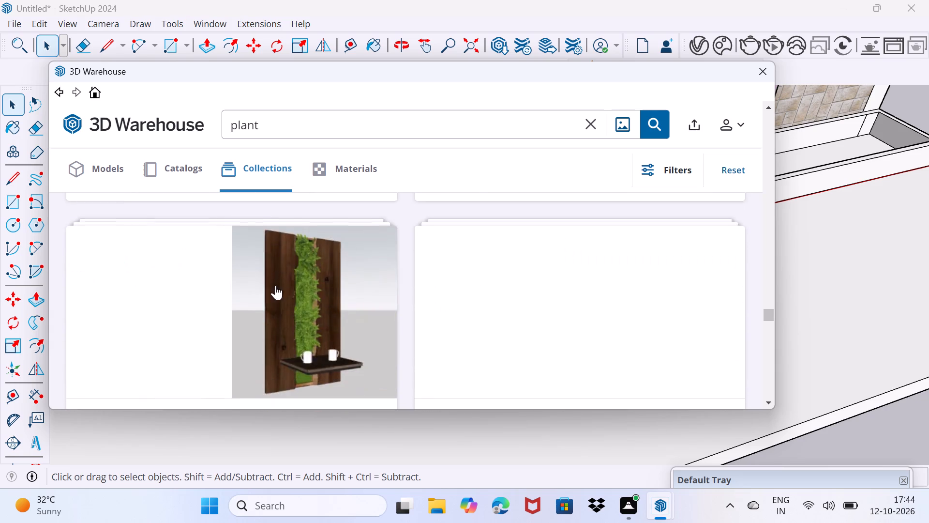
scroll(275, 285, down, 4)
scroll(275, 285, up, 1)
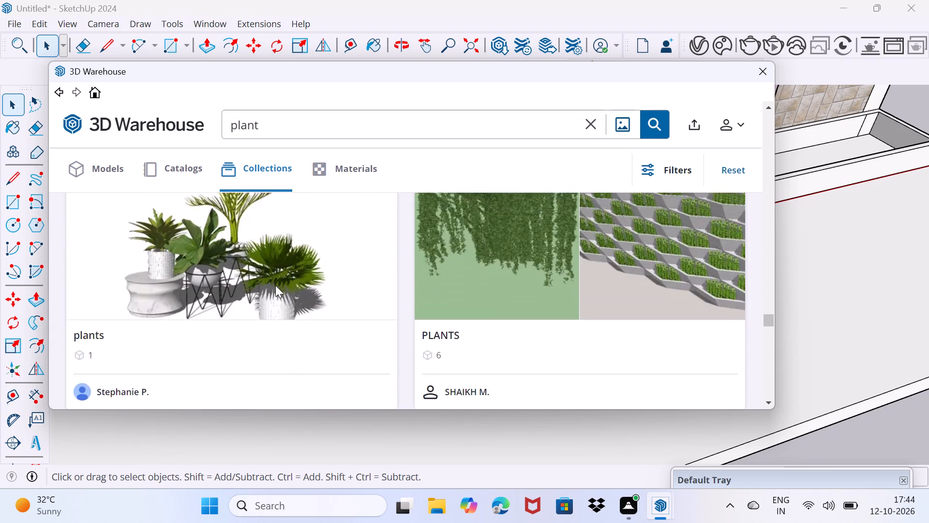
scroll(275, 285, down, 11)
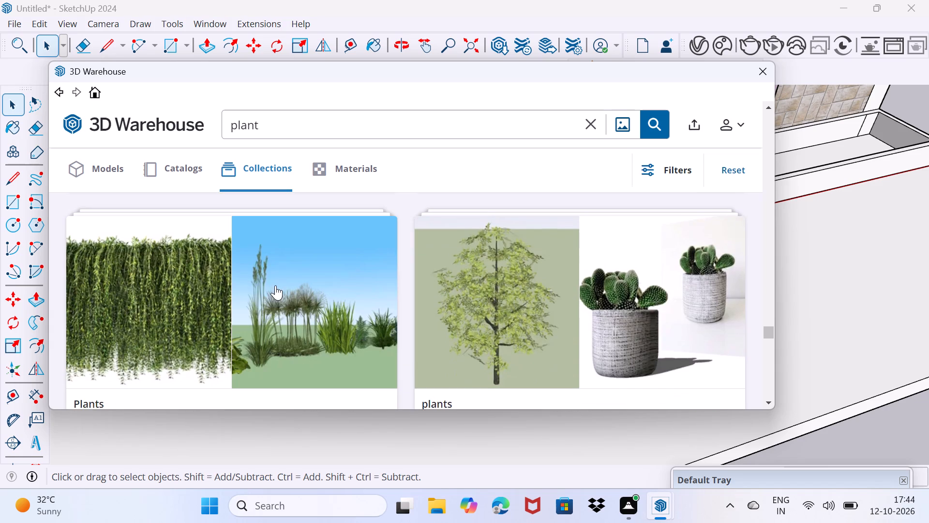
scroll(275, 285, down, 6)
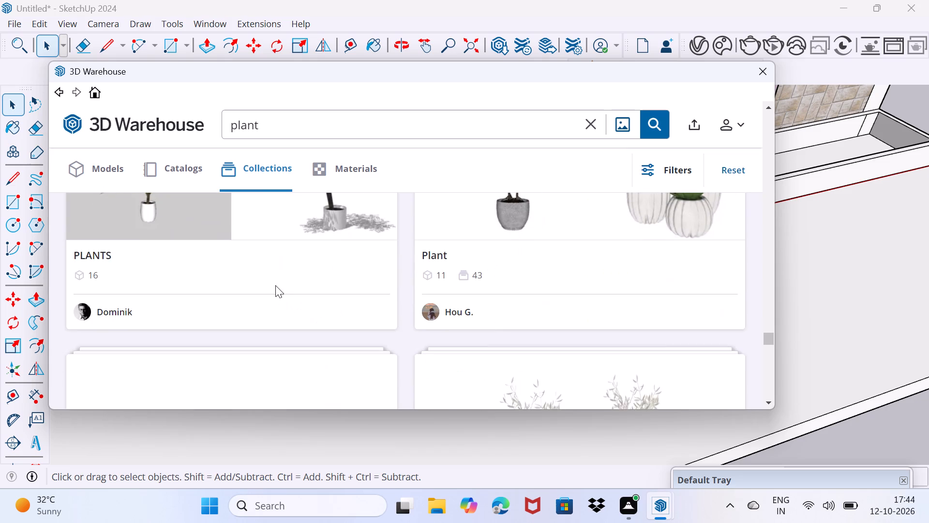
scroll(275, 285, down, 10)
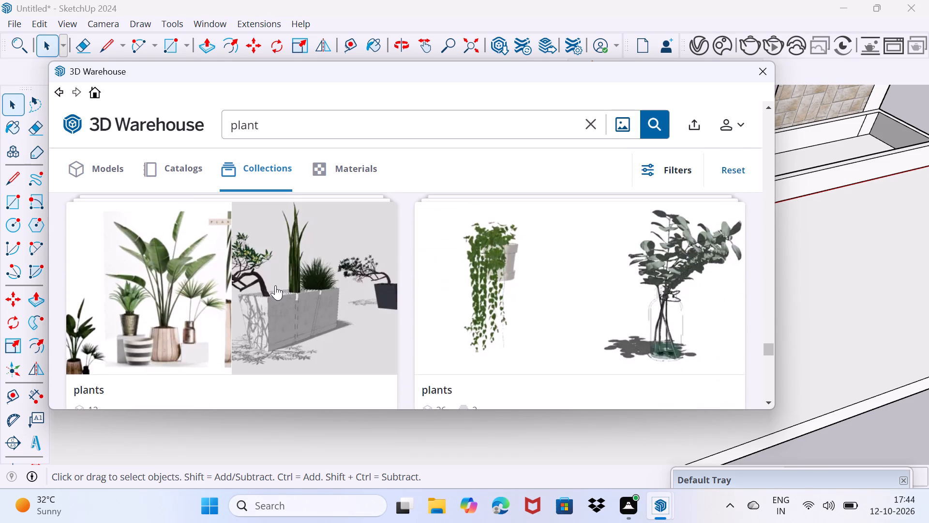
scroll(275, 285, down, 12)
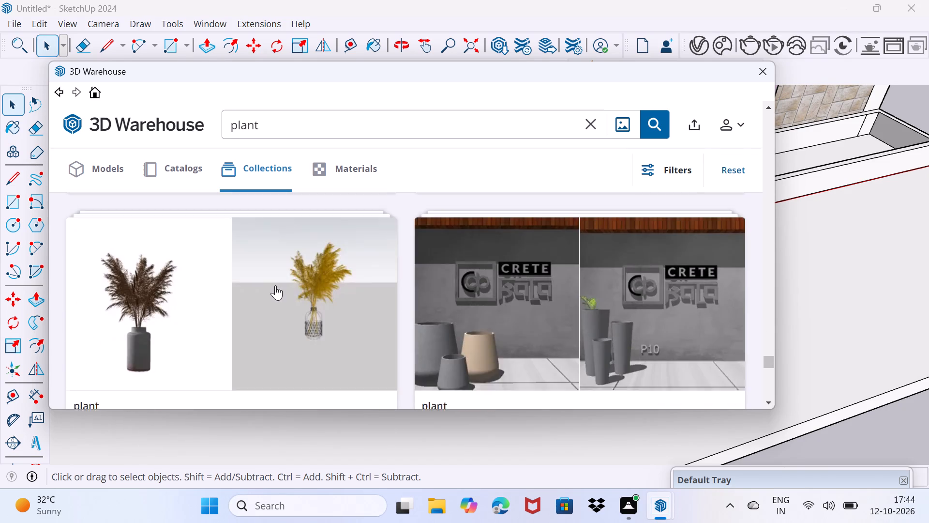
scroll(275, 285, down, 13)
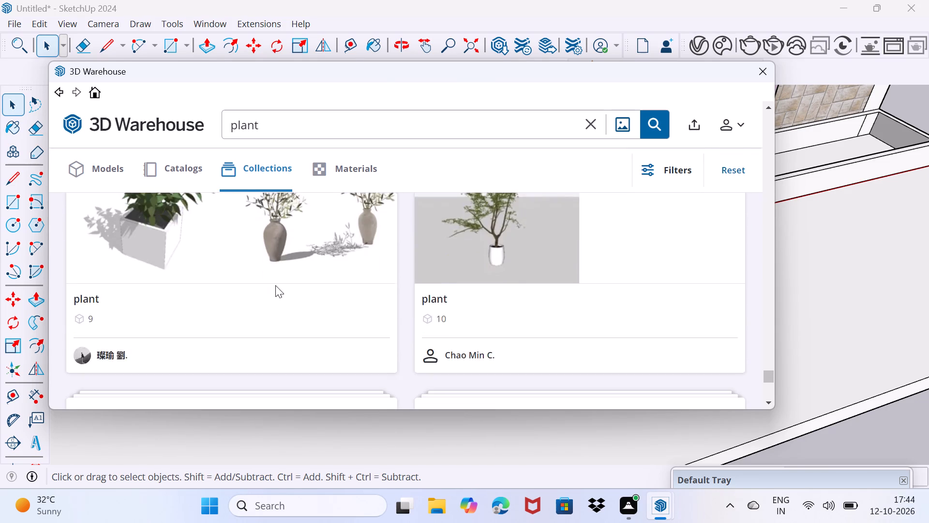
scroll(275, 285, down, 9)
scroll(275, 285, up, 2)
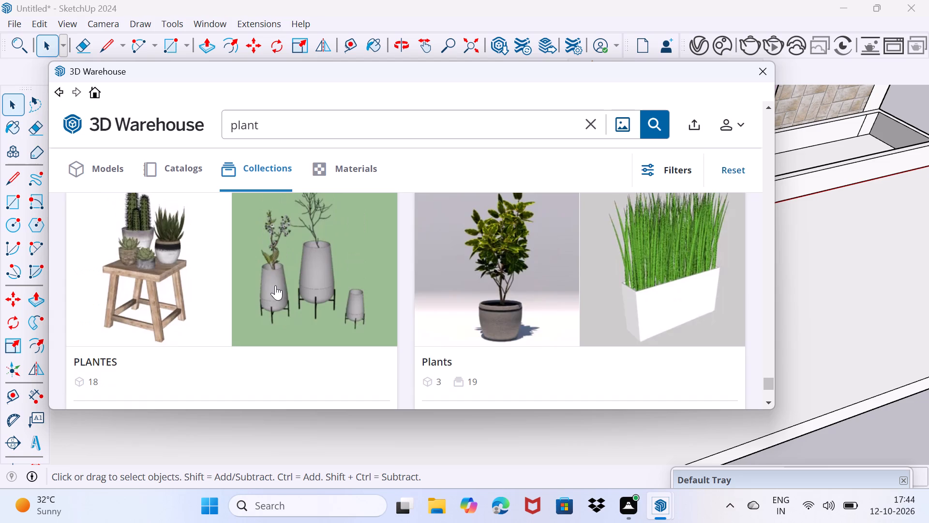
scroll(275, 285, up, 6)
scroll(275, 285, down, 2)
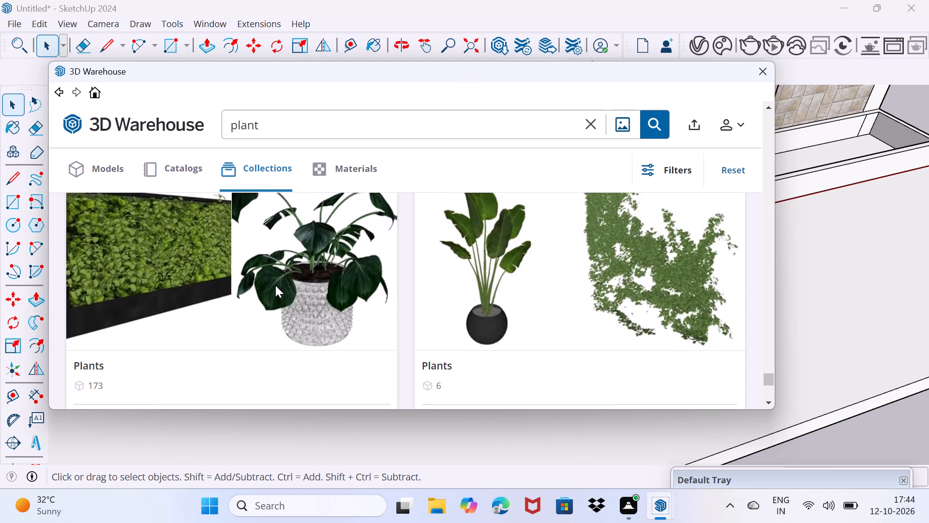
scroll(275, 285, down, 2)
scroll(179, 238, up, 2)
Open the Plants collection with the black-framed green wall and examine its models for greenery that fits the planter box.
click(181, 241)
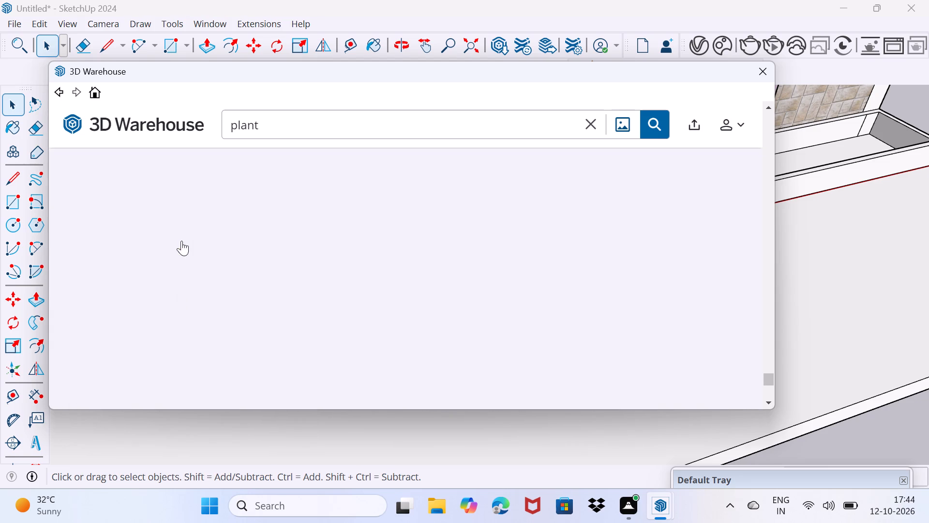
scroll(225, 264, down, 3)
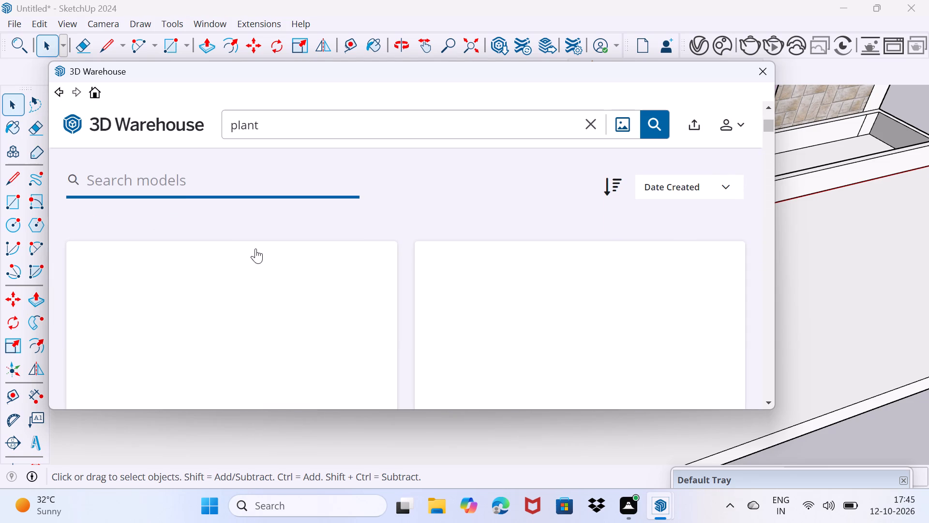
scroll(256, 248, down, 3)
scroll(256, 249, up, 2)
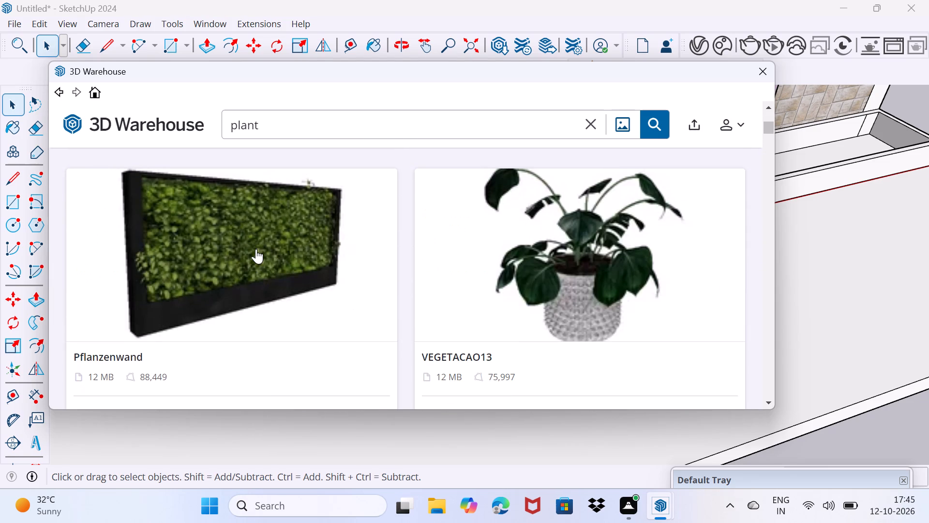
scroll(256, 249, down, 12)
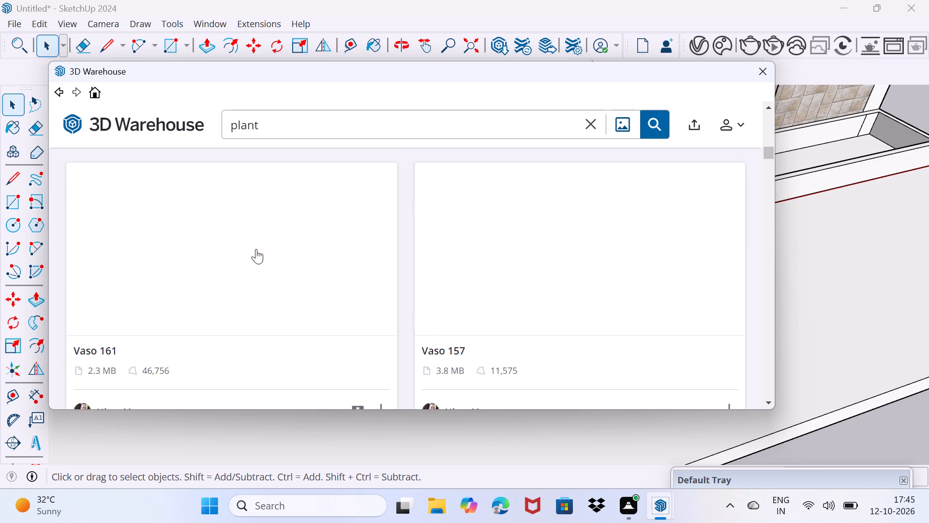
scroll(256, 249, up, 3)
scroll(256, 249, down, 4)
scroll(256, 249, up, 4)
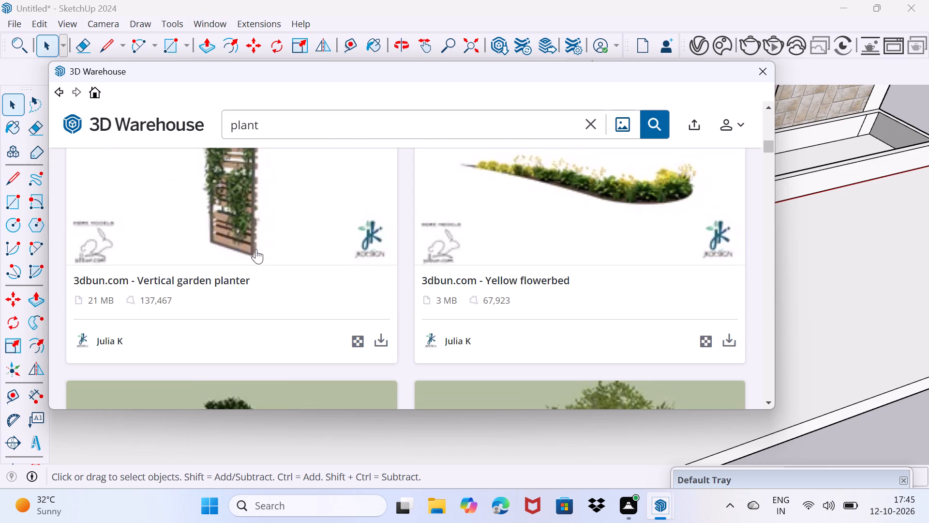
scroll(256, 249, down, 9)
scroll(256, 249, up, 2)
scroll(258, 250, down, 3)
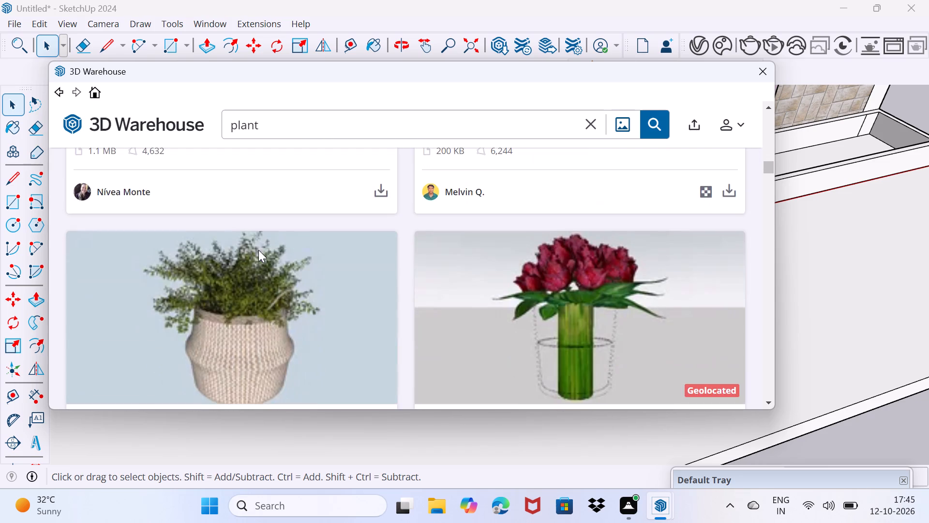
scroll(258, 250, down, 13)
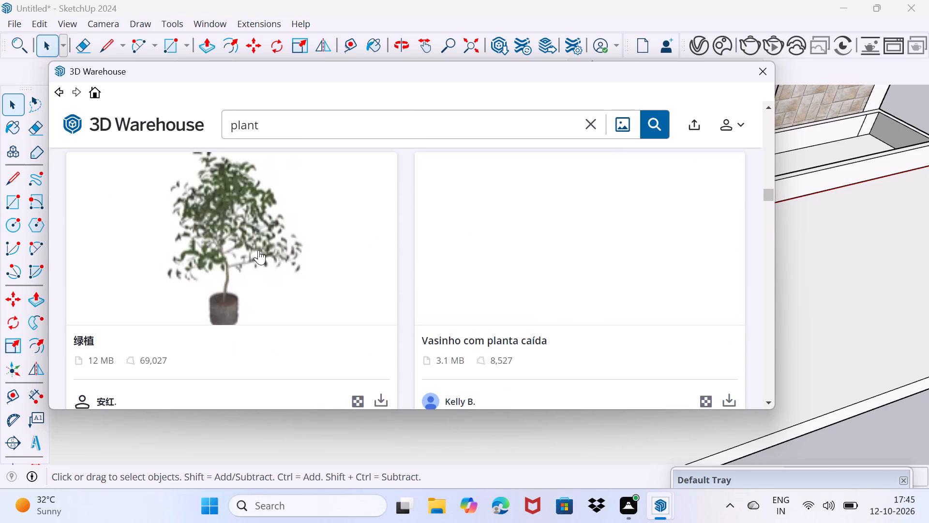
scroll(258, 250, down, 8)
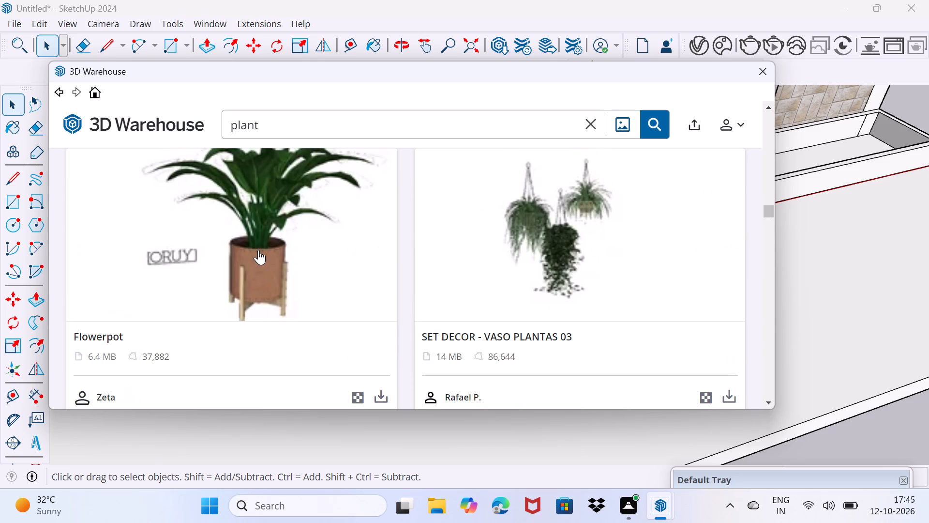
scroll(258, 250, down, 4)
click(65, 94)
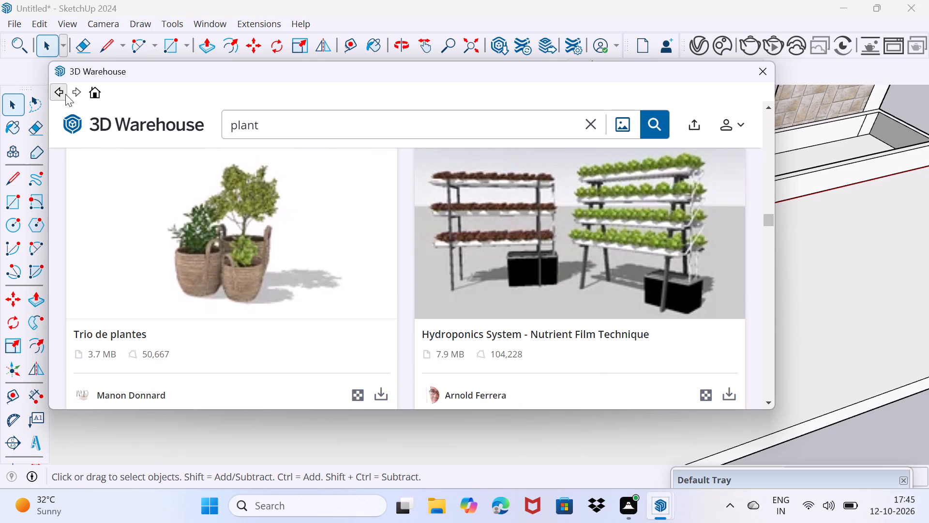
Load further plant collections and examine them for low bushes, grasses or flowers suited to the planter box.
scroll(316, 216, down, 4)
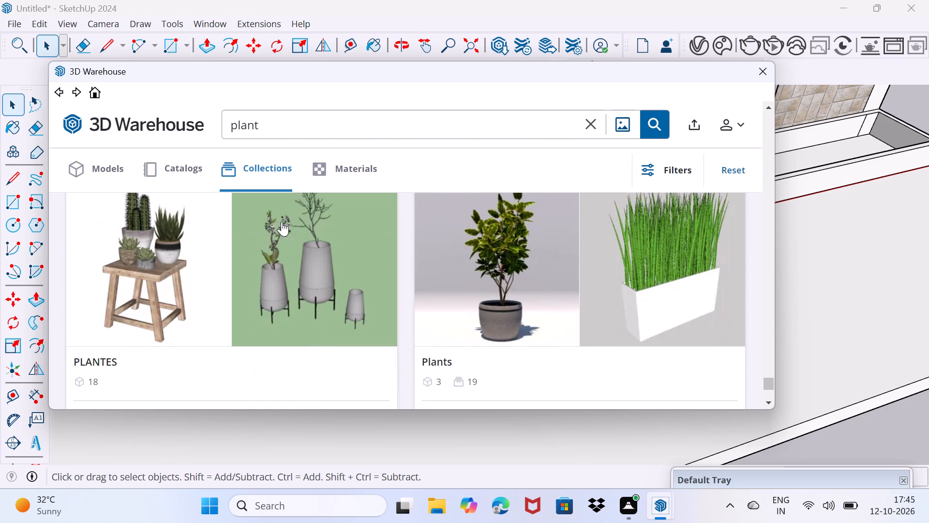
scroll(217, 245, down, 3)
scroll(280, 297, up, 2)
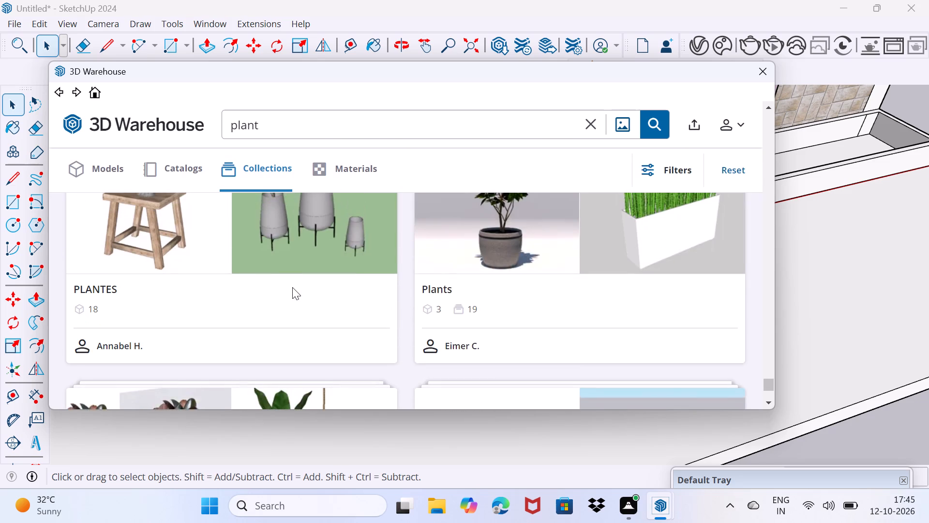
scroll(294, 287, up, 1)
scroll(312, 281, down, 6)
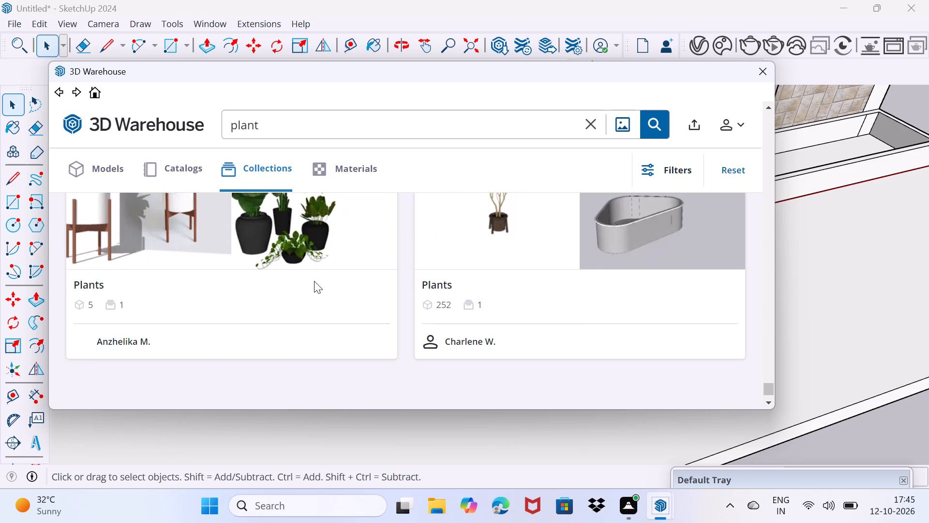
scroll(314, 281, down, 5)
click(367, 336)
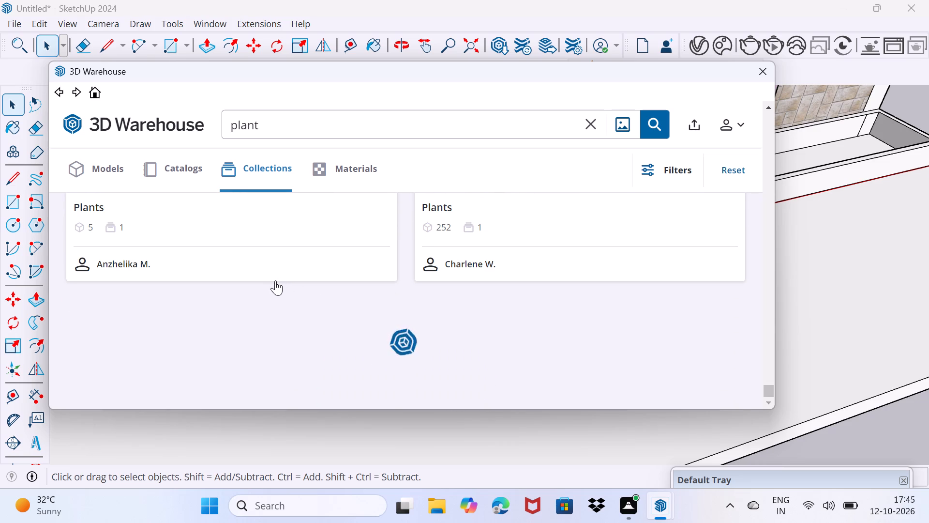
scroll(275, 283, down, 1)
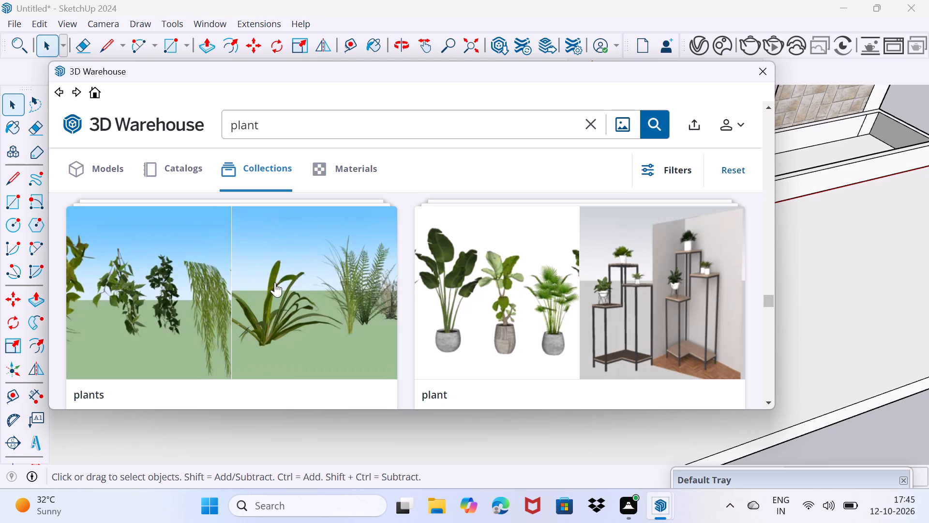
scroll(278, 300, down, 6)
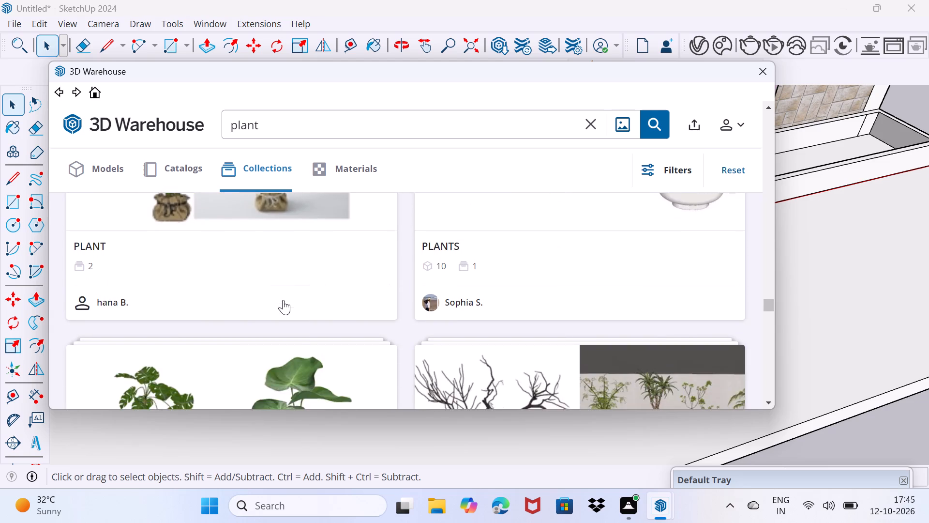
scroll(283, 300, down, 8)
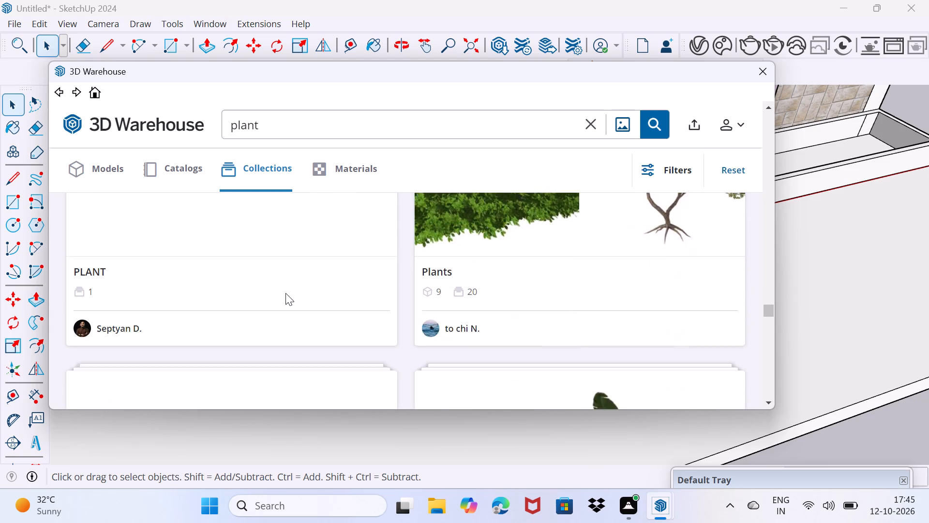
scroll(287, 292, up, 3)
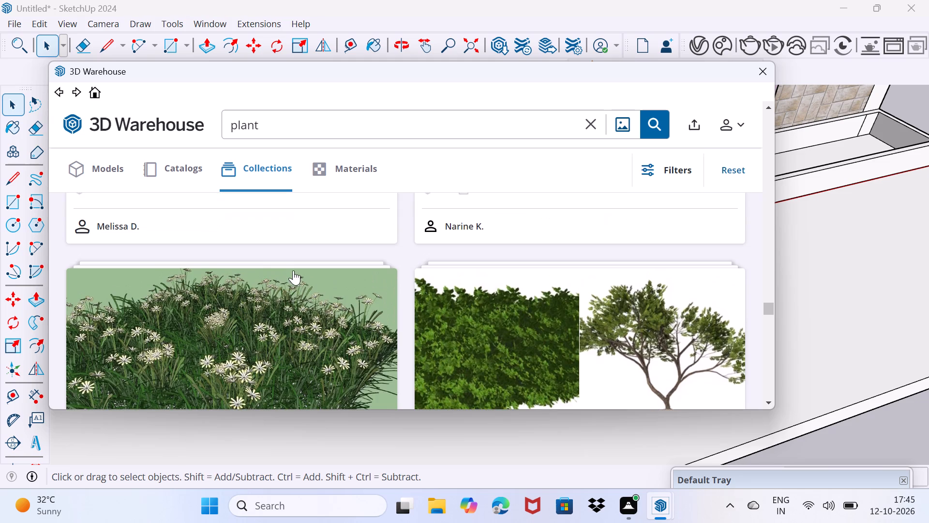
Open the 植物PLAN collection with the white daisy cover and examine its CÂY models for greenery suited to the planter box.
click(285, 299)
scroll(230, 280, down, 2)
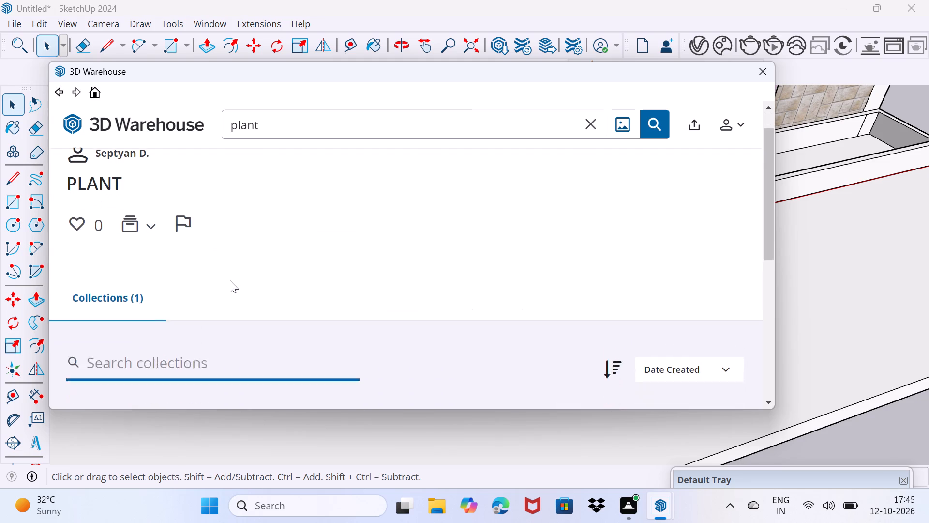
scroll(232, 280, down, 4)
scroll(307, 286, down, 3)
click(294, 245)
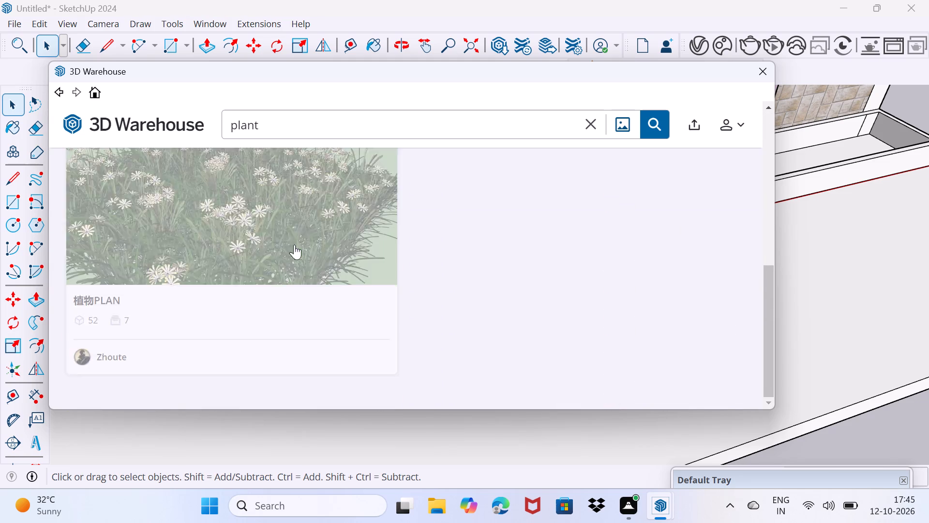
scroll(294, 246, down, 5)
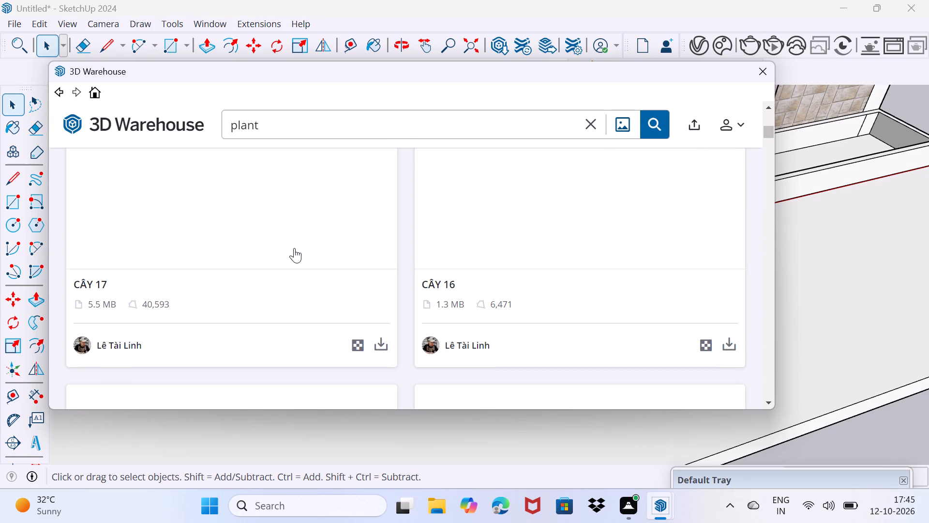
scroll(294, 248, down, 7)
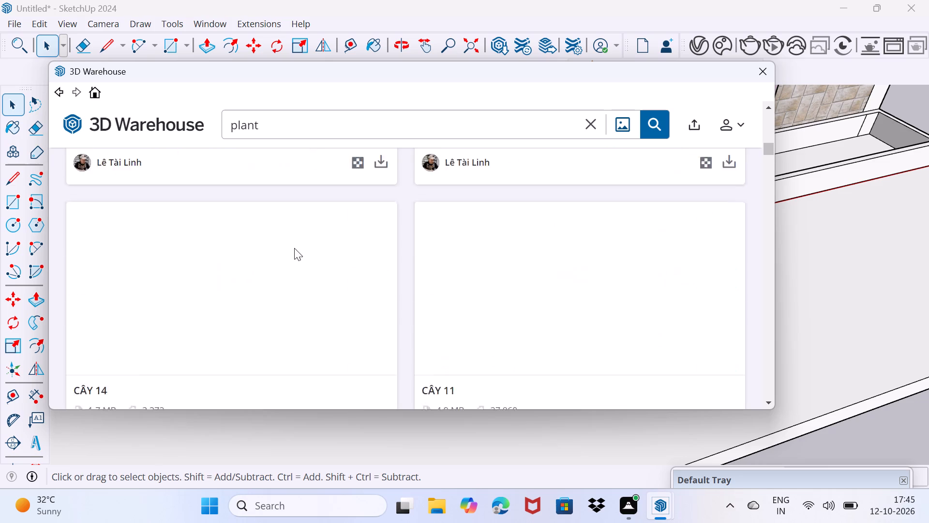
scroll(294, 248, down, 4)
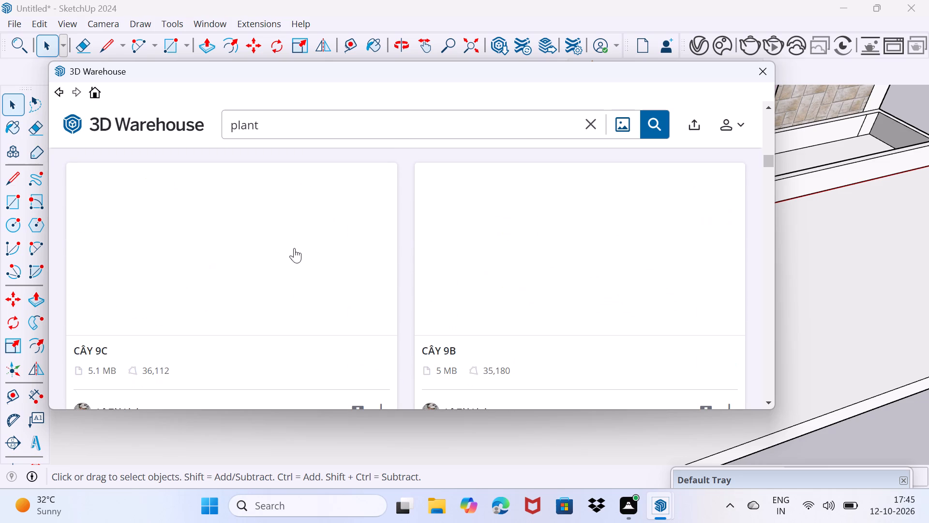
scroll(294, 248, up, 1)
scroll(296, 248, down, 5)
scroll(296, 248, up, 5)
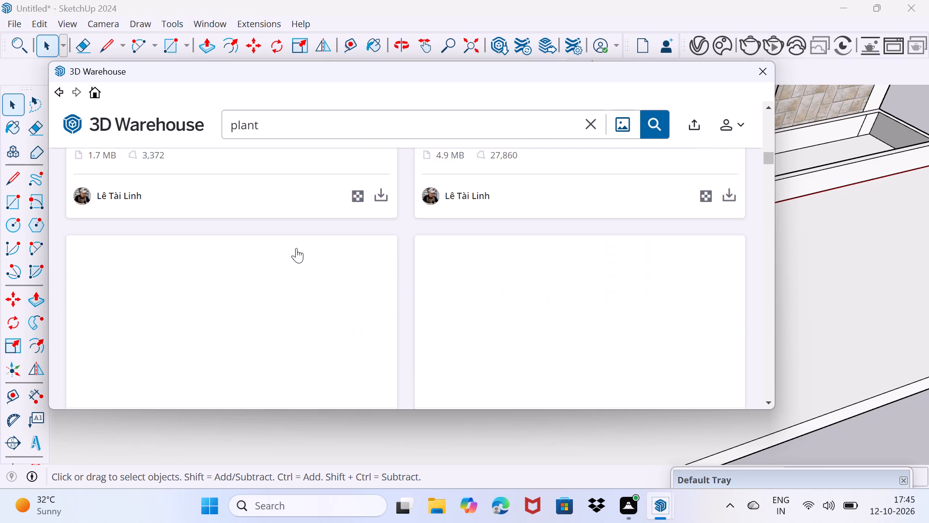
scroll(296, 248, down, 9)
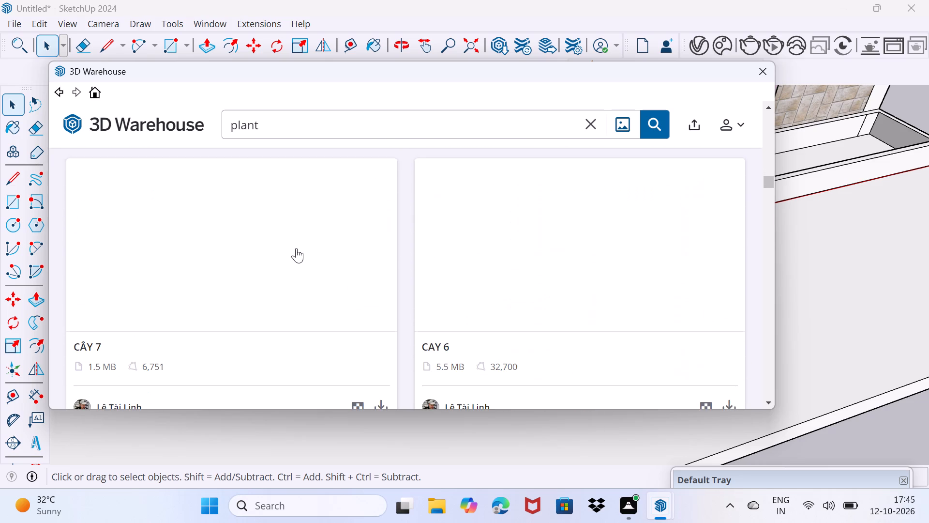
Examine the remaining potted, hanging and flowering plants in the 植物PLAN collection for a low plant that fits the planter box.
scroll(296, 248, down, 3)
scroll(296, 248, up, 5)
scroll(296, 248, down, 6)
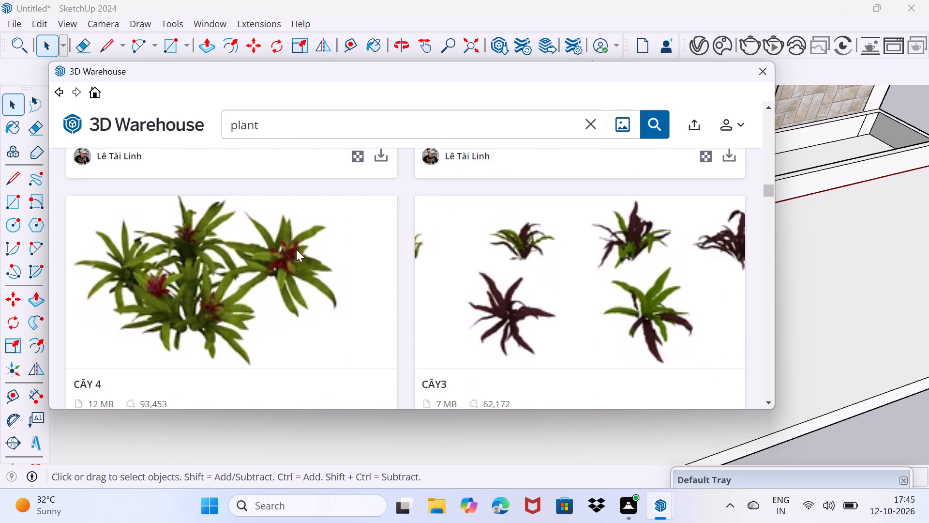
scroll(296, 249, down, 7)
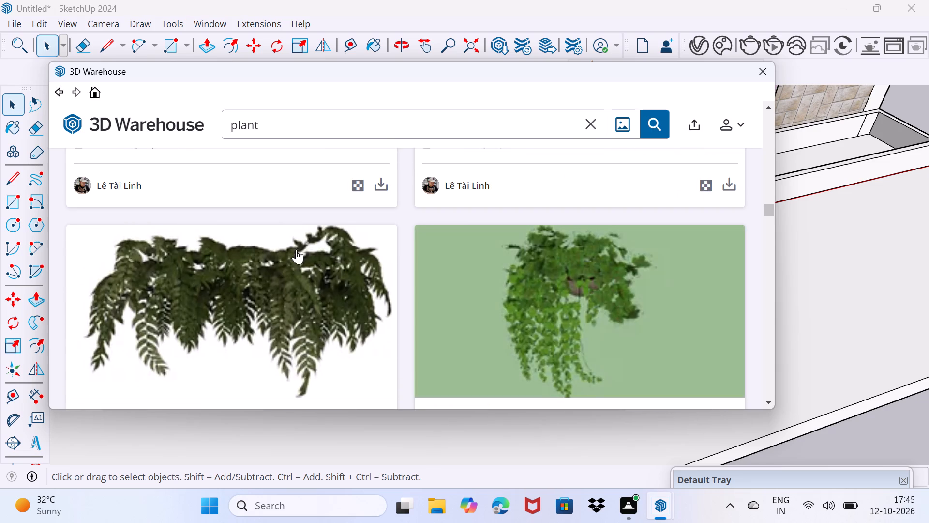
scroll(296, 249, down, 6)
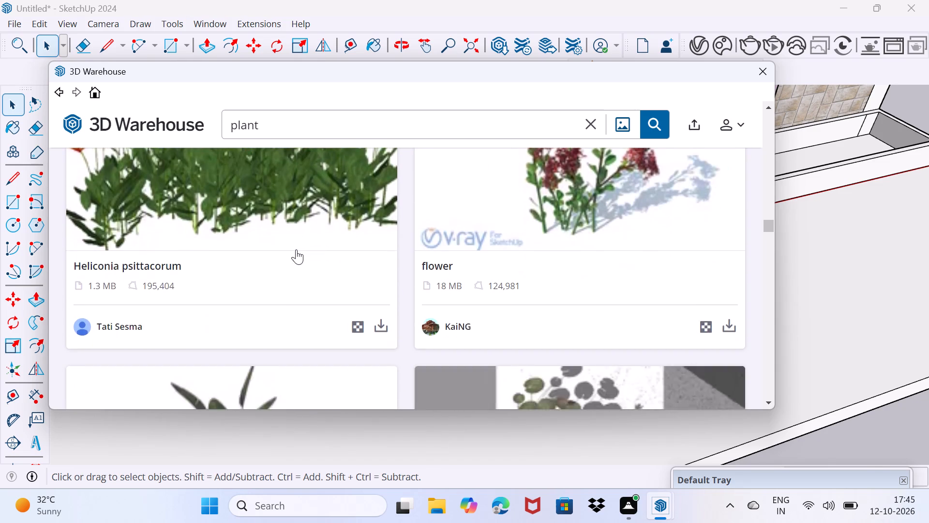
scroll(296, 249, up, 2)
scroll(296, 249, down, 8)
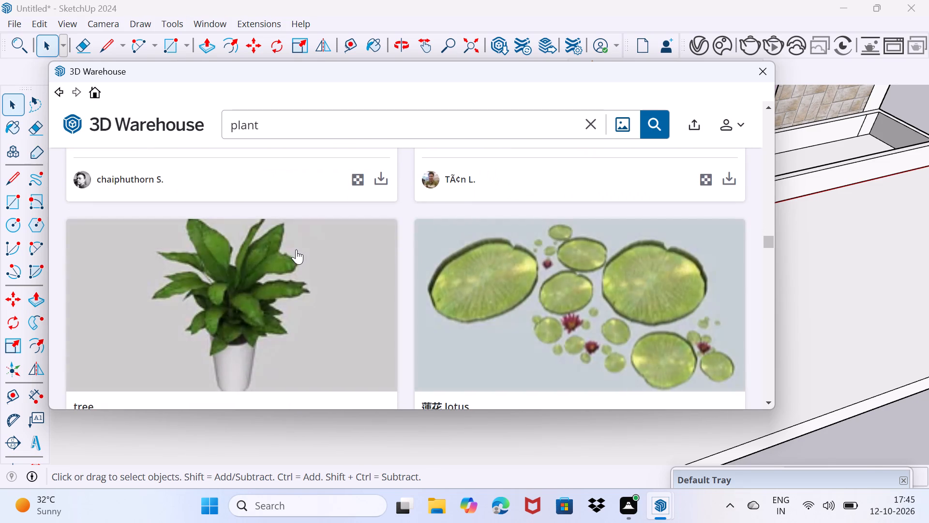
scroll(296, 249, down, 4)
scroll(296, 249, up, 4)
scroll(296, 249, down, 3)
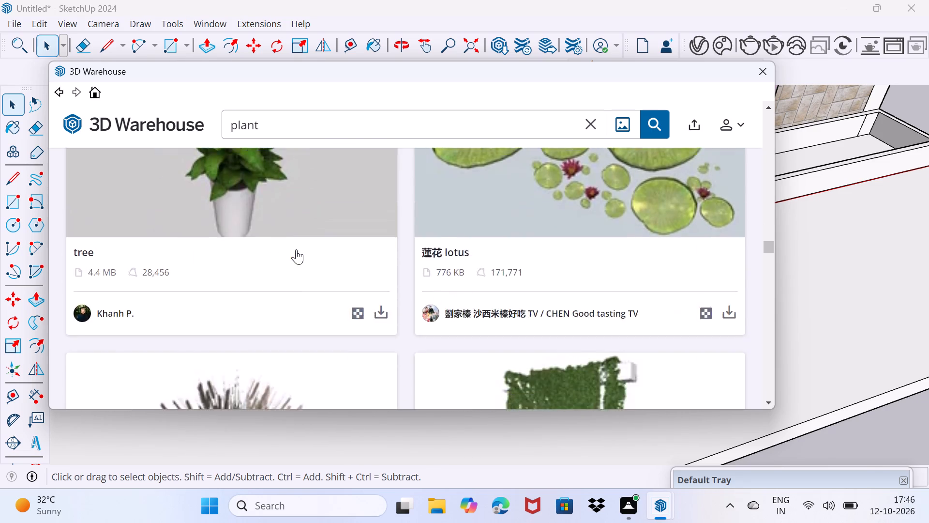
scroll(296, 249, down, 2)
scroll(296, 249, up, 11)
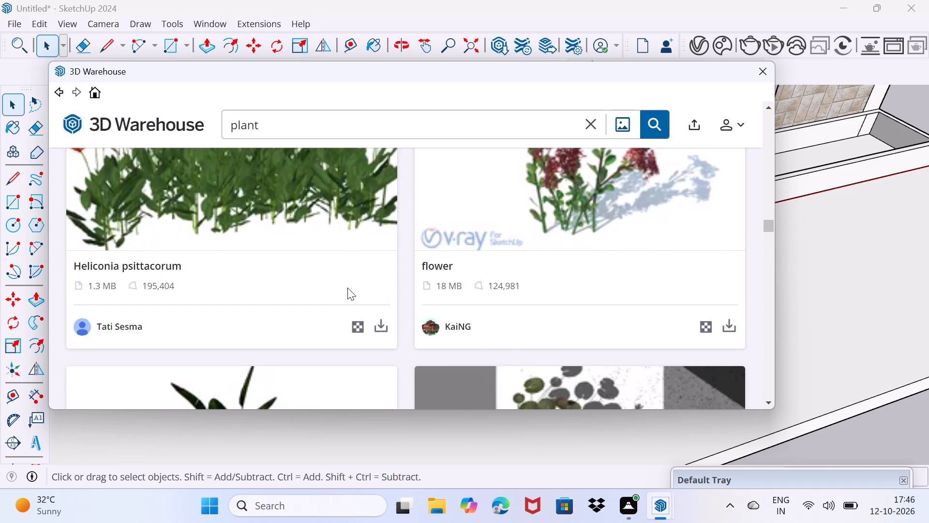
Download the Heliconia psittacorum plant into the model and place it on the open ground beside the house, near the figure.
click(381, 327)
click(357, 262)
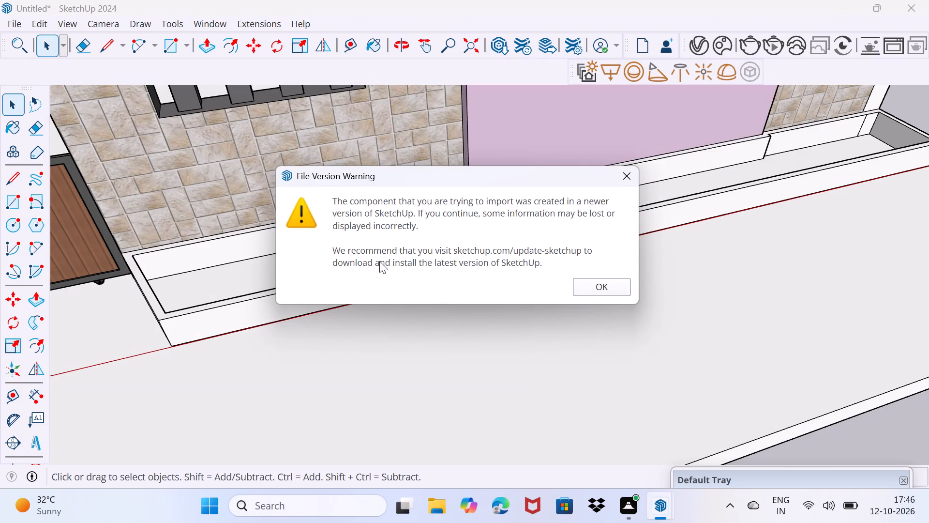
click(599, 282)
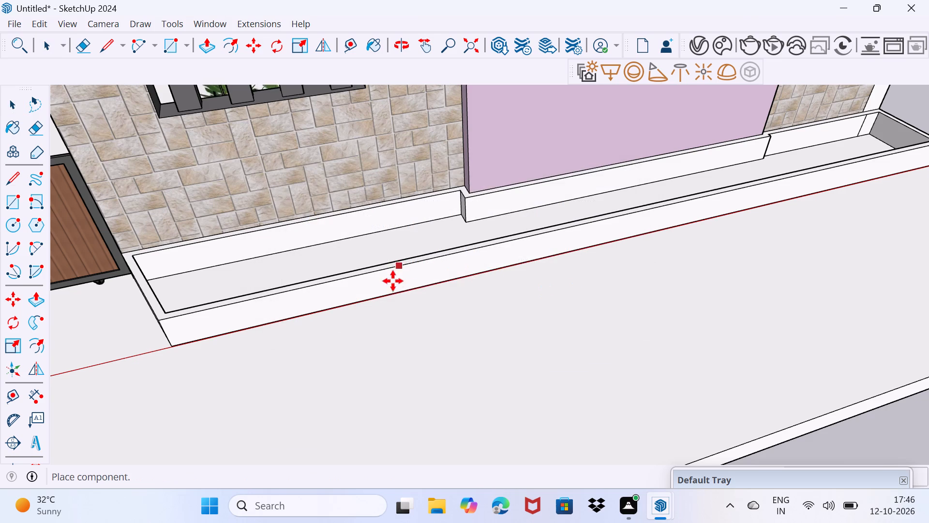
scroll(394, 305, down, 8)
scroll(614, 366, down, 2)
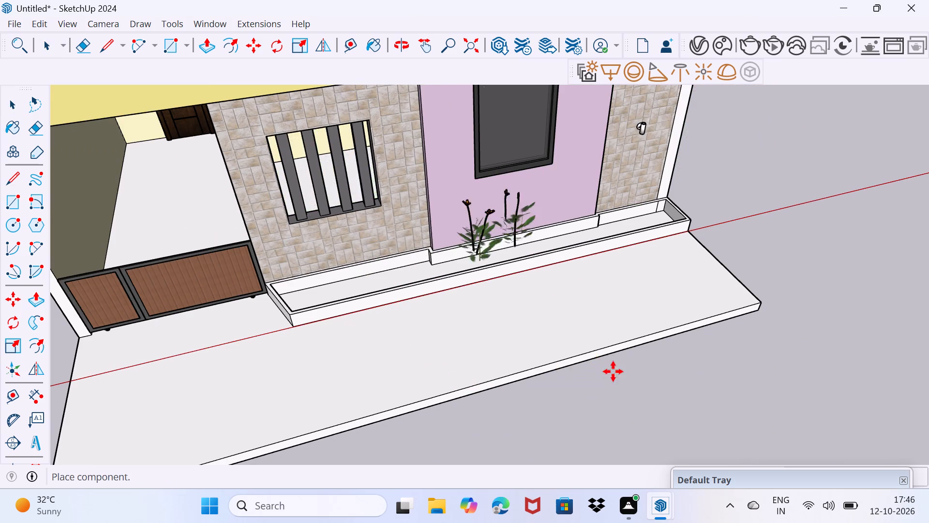
scroll(613, 371, down, 6)
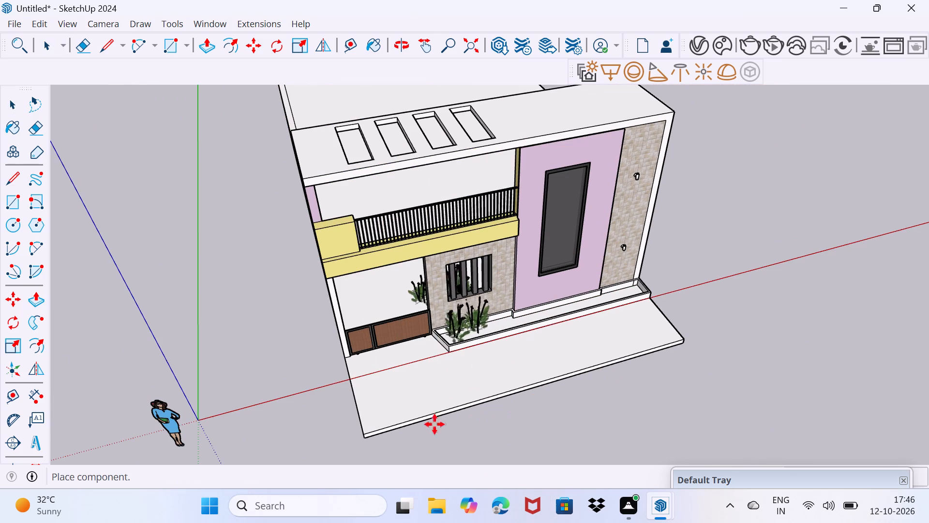
click(312, 456)
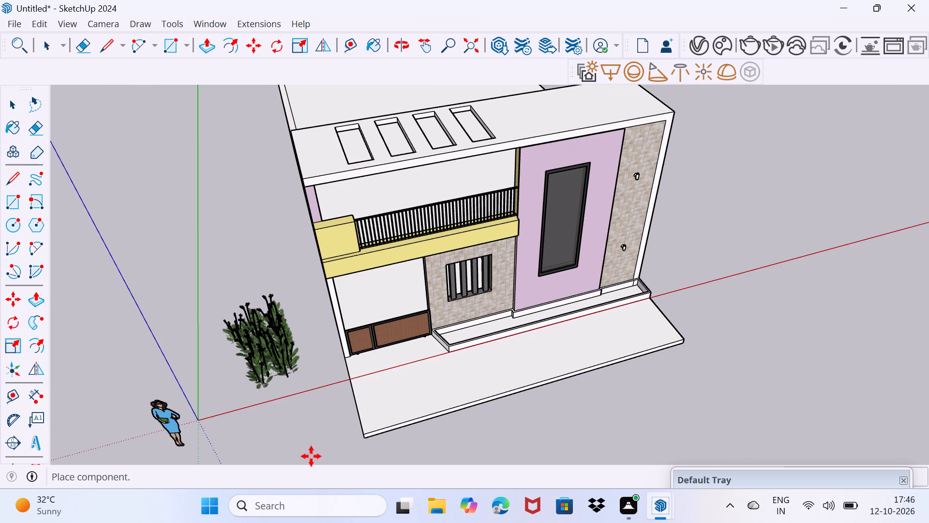
Rotate the Heliconia plant about a quarter turn around the vertical axis on the ground beside the house.
scroll(269, 411, up, 3)
middle_drag(269, 406, 396, 341)
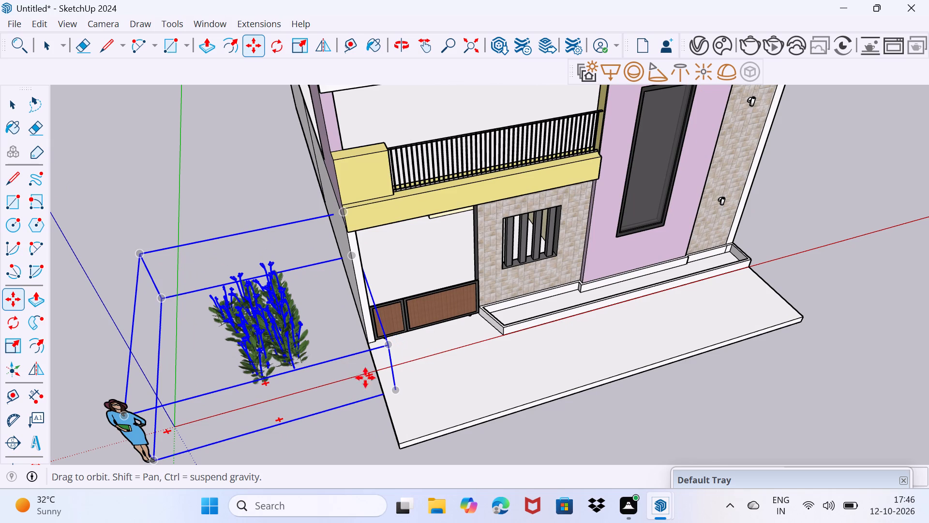
middle_drag(337, 386, 428, 280)
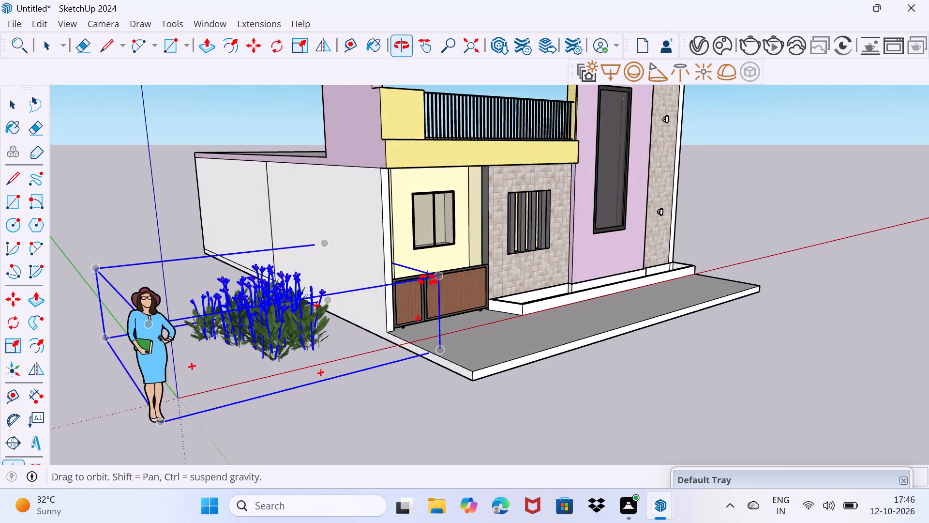
middle_drag(428, 280, 428, 283)
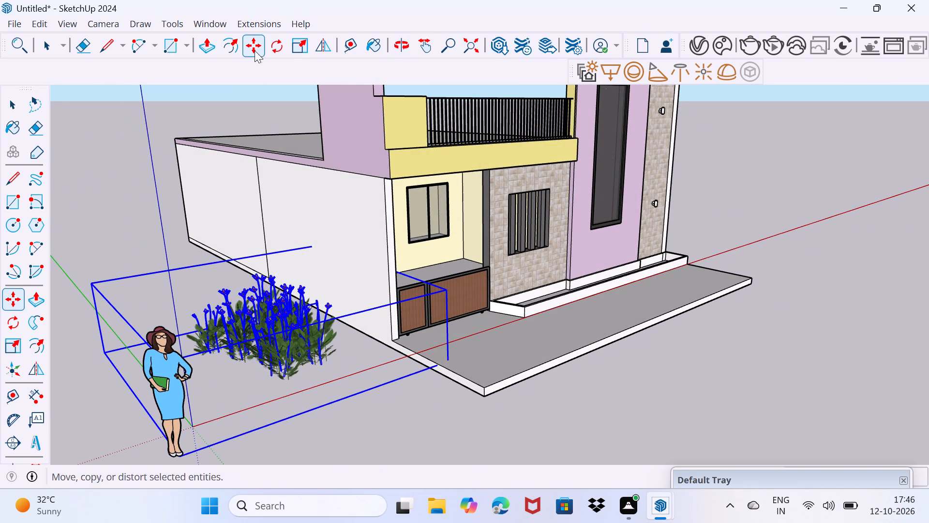
click(282, 43)
middle_drag(240, 373, 171, 363)
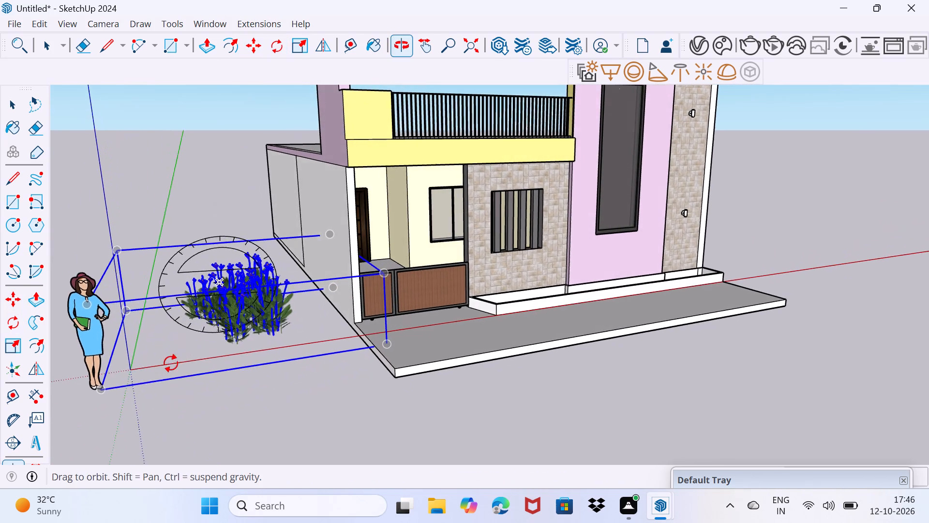
click(239, 418)
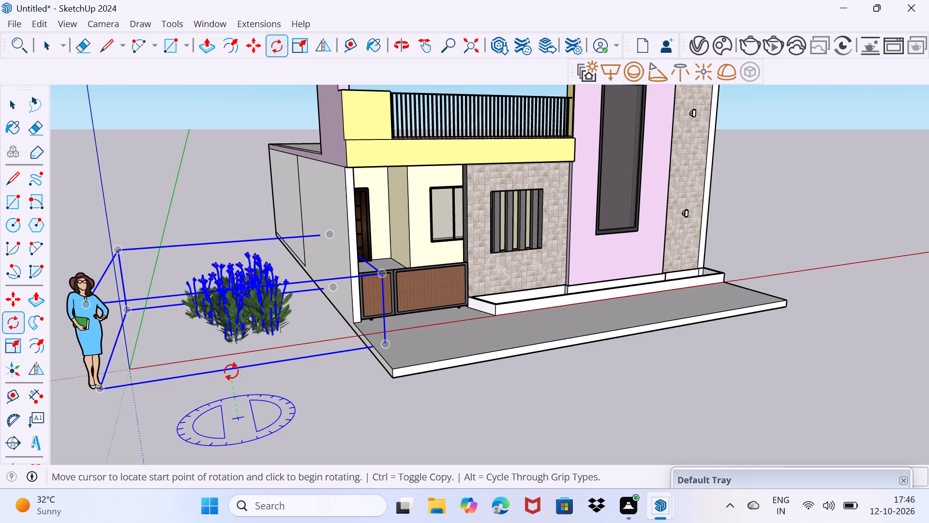
click(231, 371)
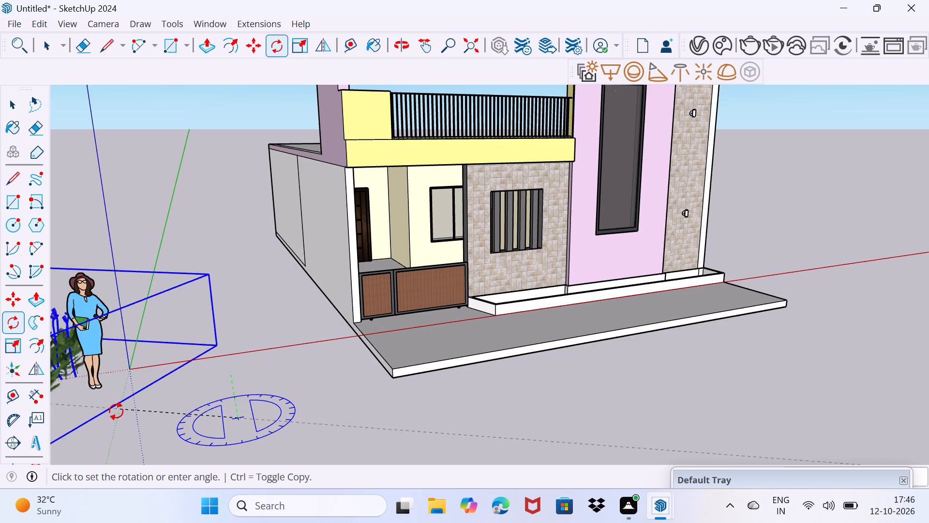
click(135, 441)
scroll(126, 408, down, 5)
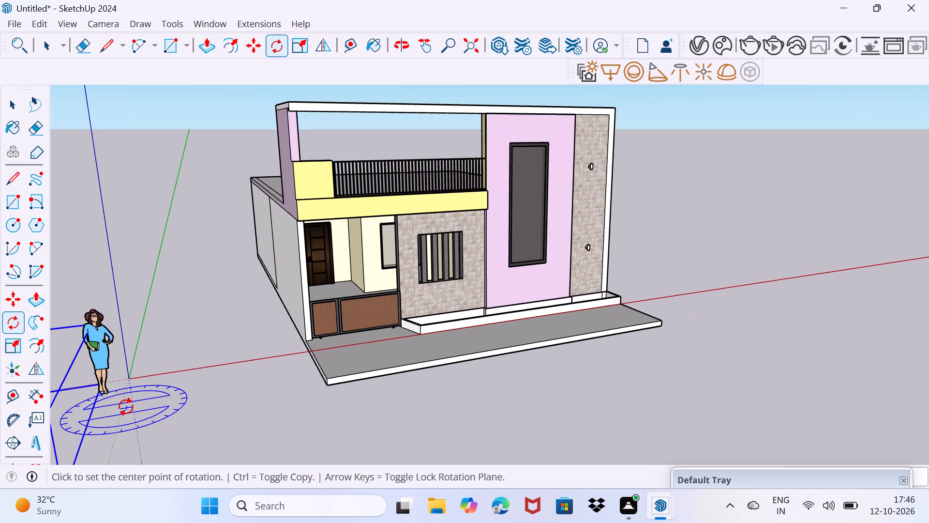
scroll(126, 407, down, 7)
scroll(104, 410, up, 8)
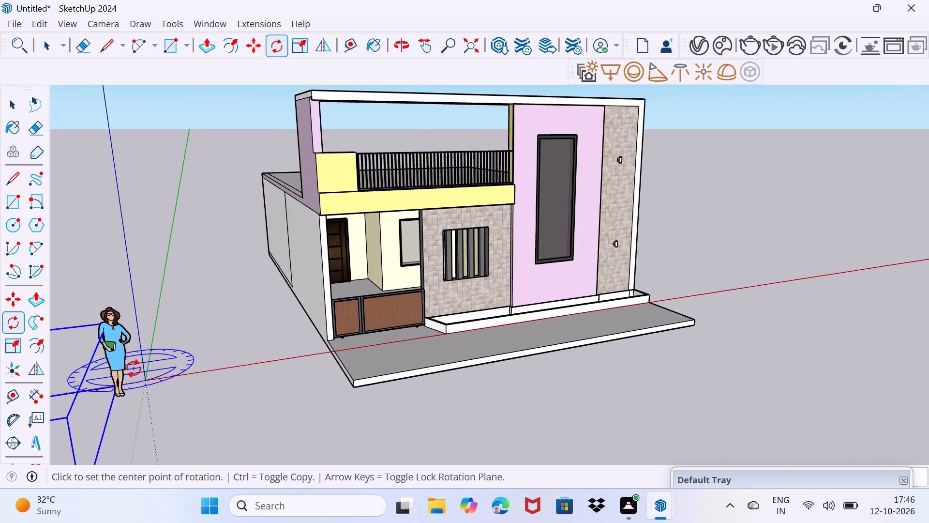
Move the Heliconia plant from beside the figure to the facade planter box on the front platform.
key(m)
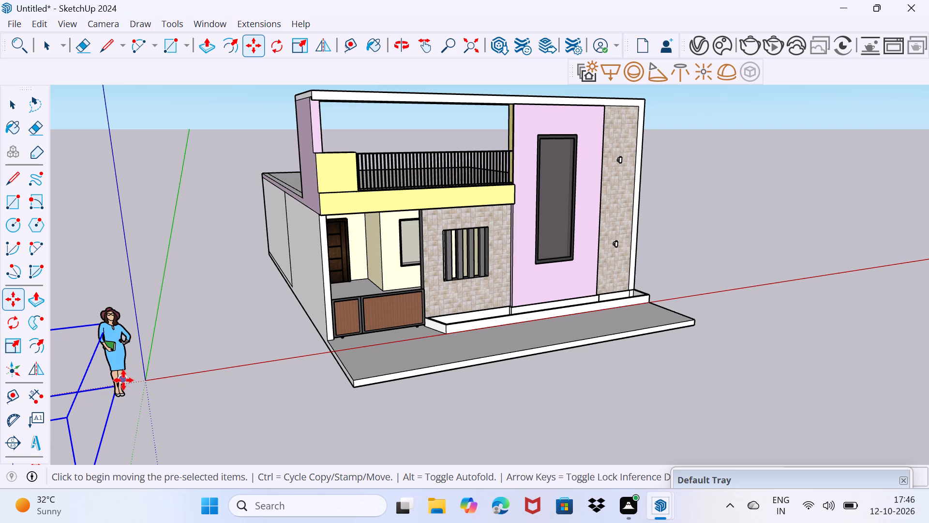
click(120, 386)
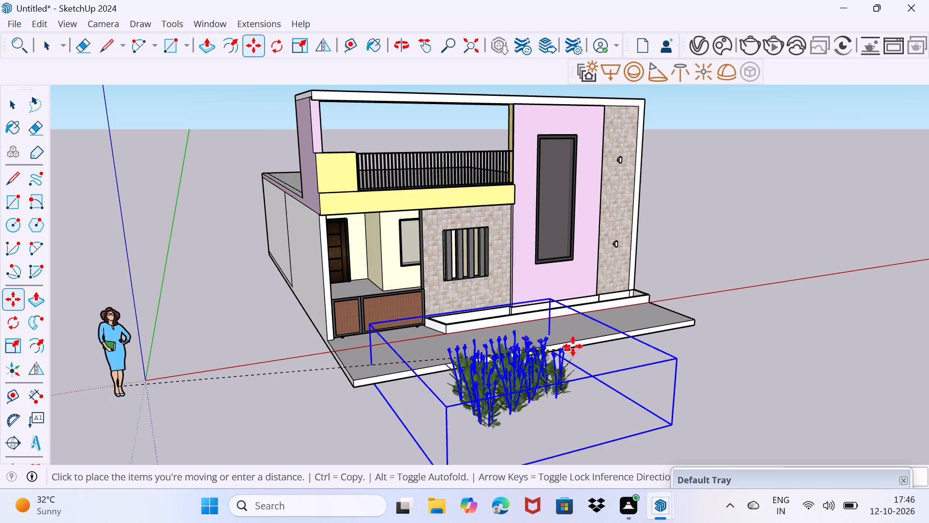
scroll(576, 338, up, 5)
middle_drag(569, 328, 497, 278)
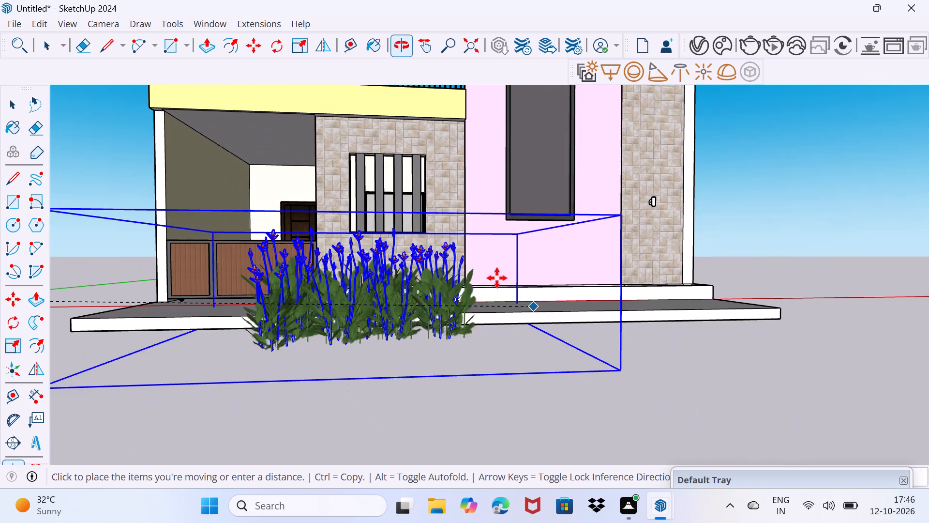
click(508, 286)
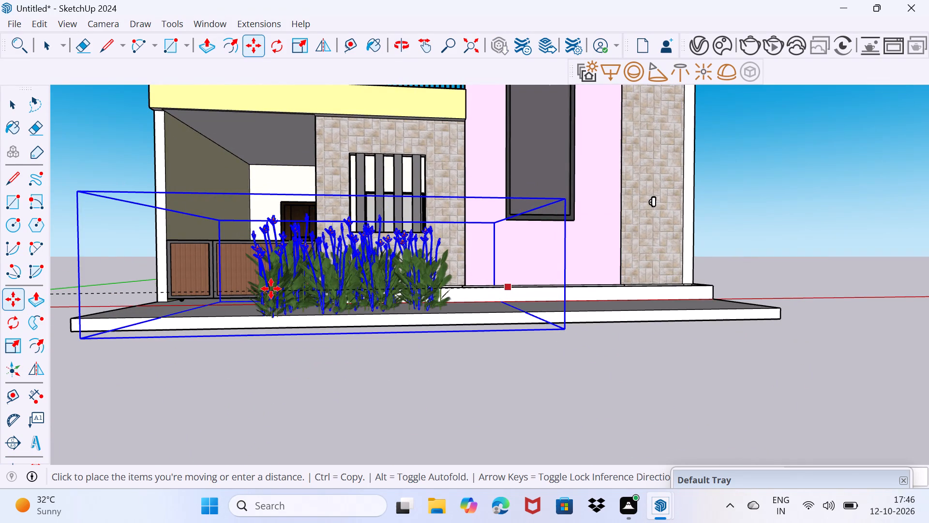
Scale the Heliconia plant down uniformly from its corner until it is small enough for the planter box.
key(a)
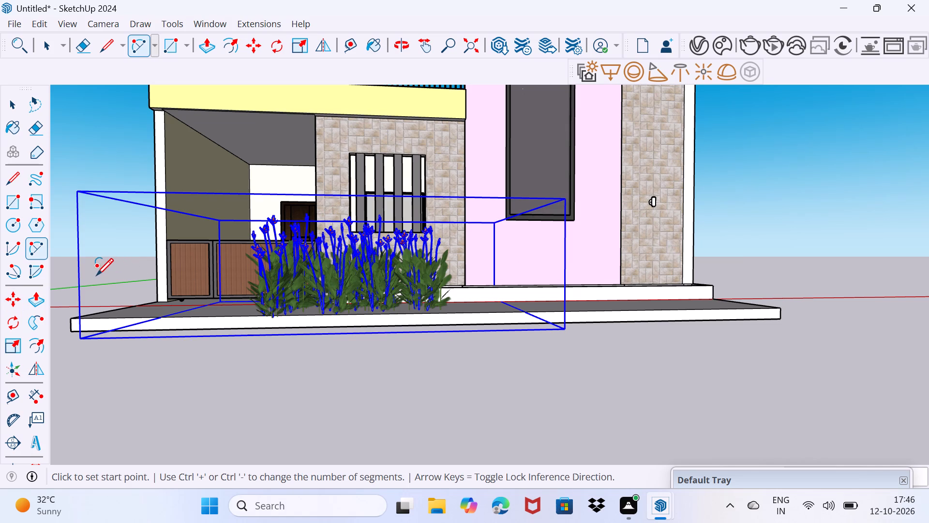
key(s)
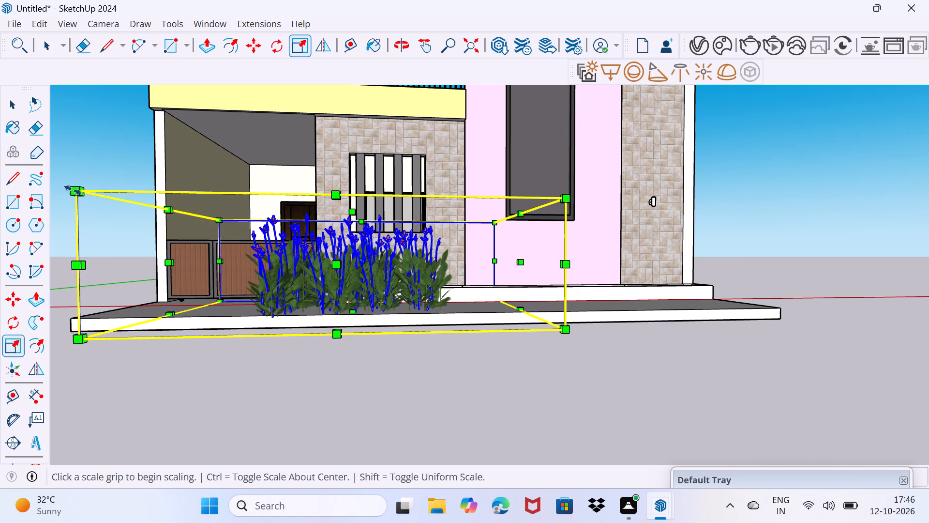
drag(77, 186, 201, 263)
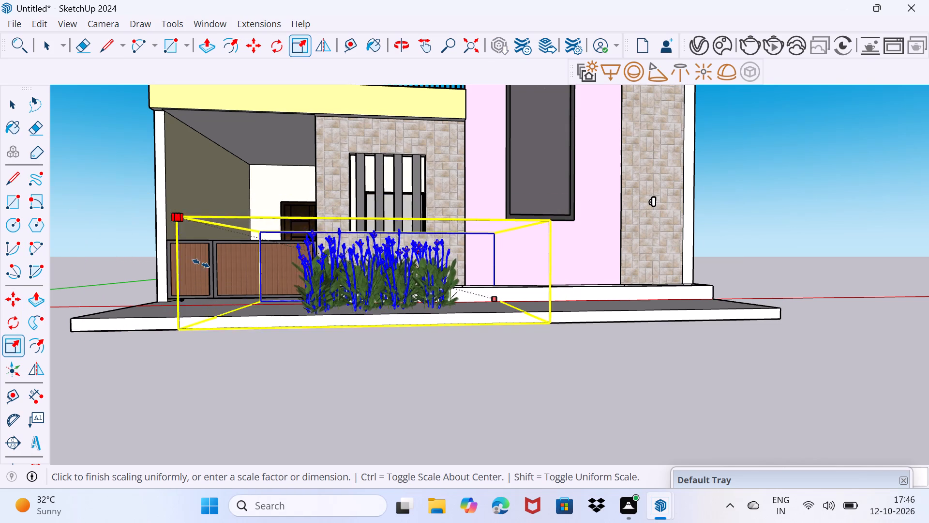
drag(201, 263, 405, 343)
scroll(485, 295, up, 10)
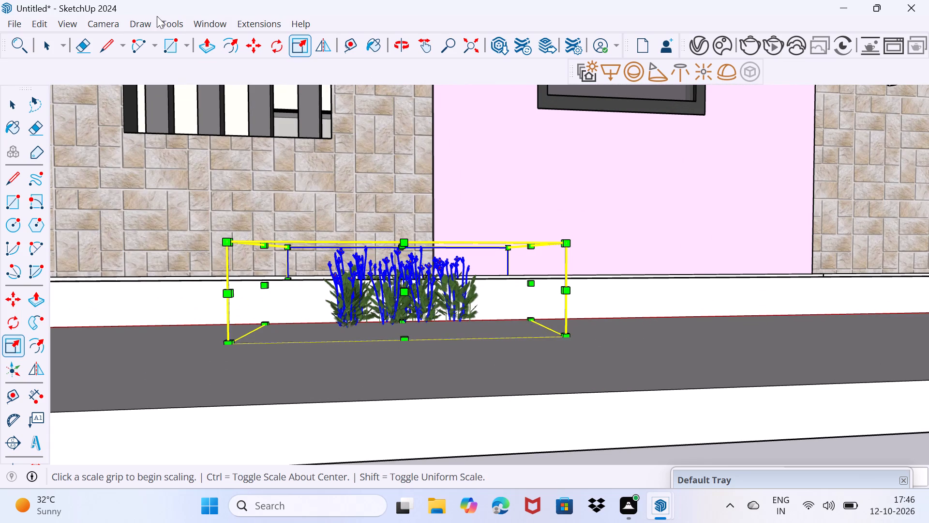
scroll(387, 262, down, 1)
scroll(390, 263, up, 4)
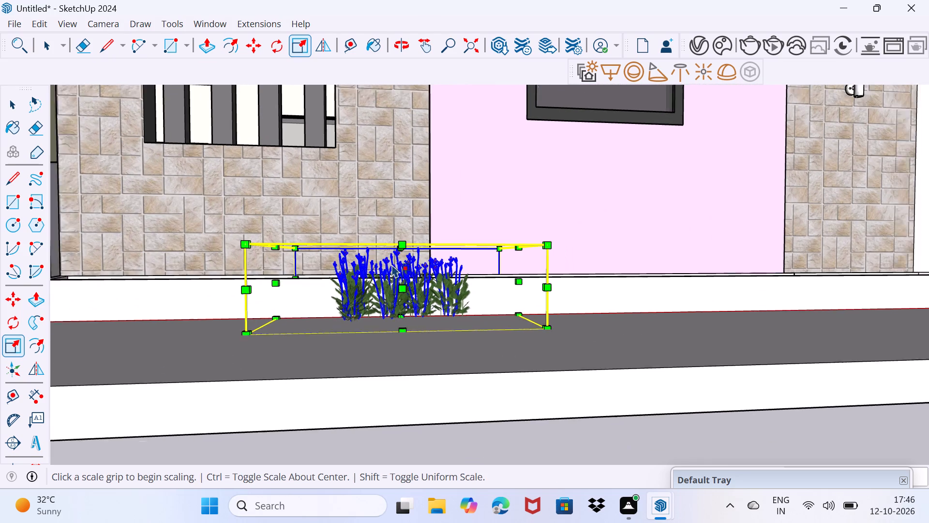
Move the scaled Heliconia plant by its bounding-box corner into the planter box, at the end beside the slatted window.
scroll(445, 331, up, 1)
key(m)
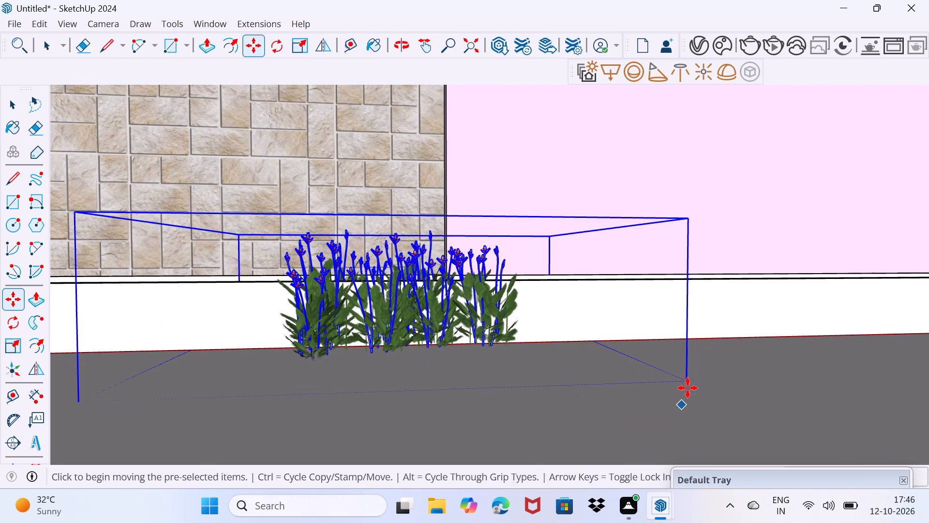
click(685, 383)
scroll(314, 292, up, 2)
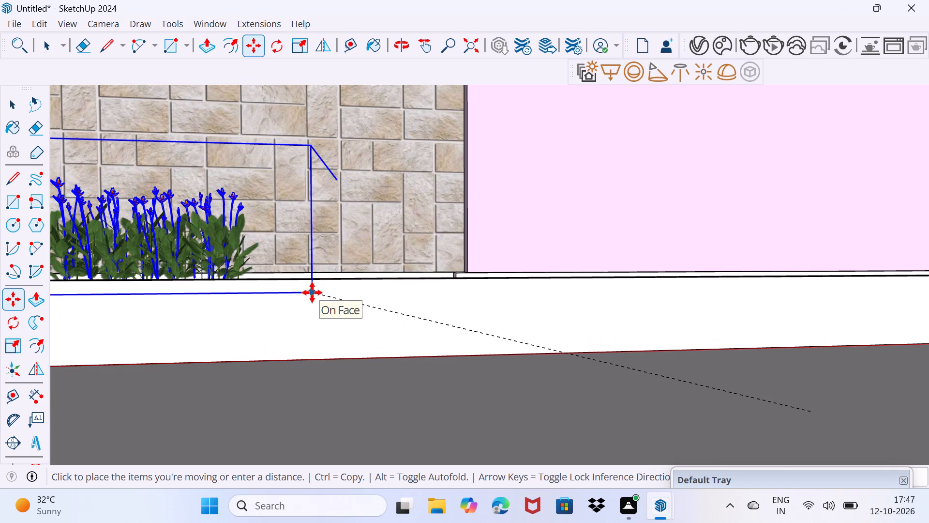
middle_drag(312, 292, 641, 289)
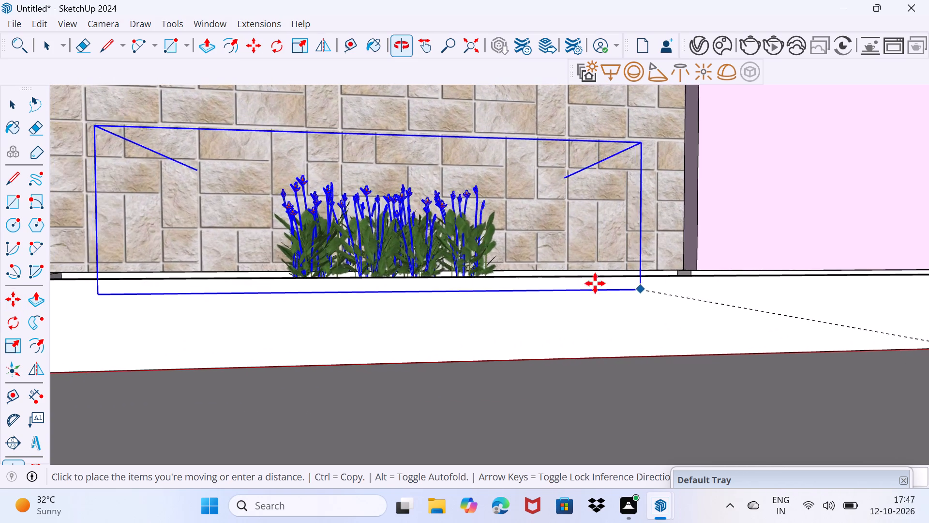
middle_drag(408, 286, 413, 361)
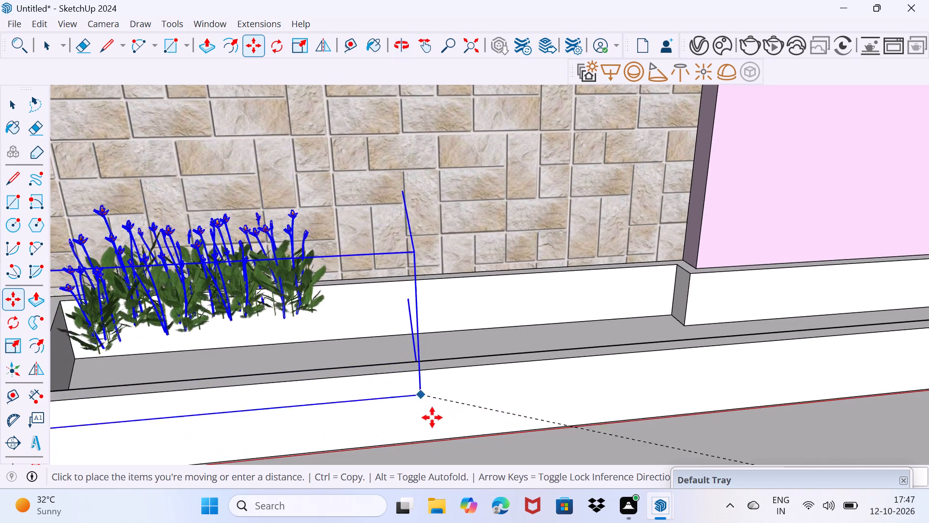
scroll(433, 417, down, 2)
middle_drag(433, 415, 417, 341)
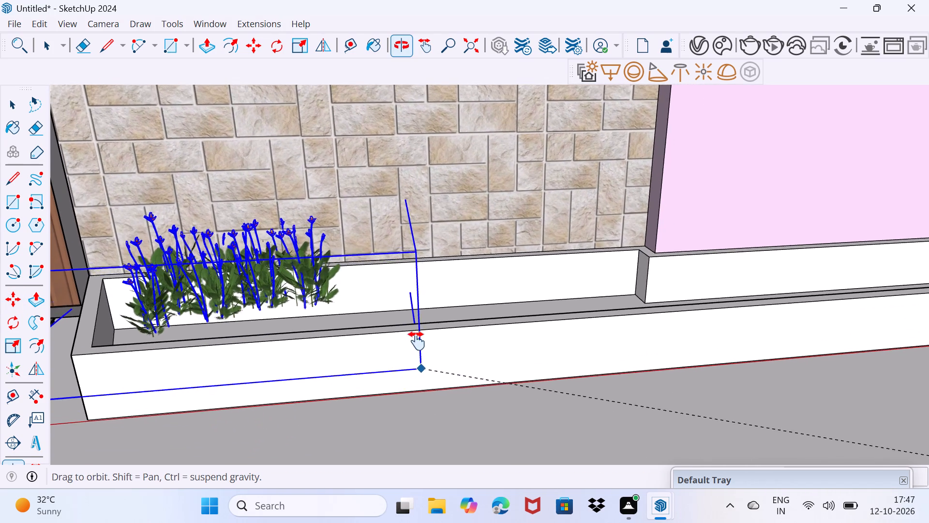
middle_drag(417, 341, 419, 326)
scroll(394, 359, up, 2)
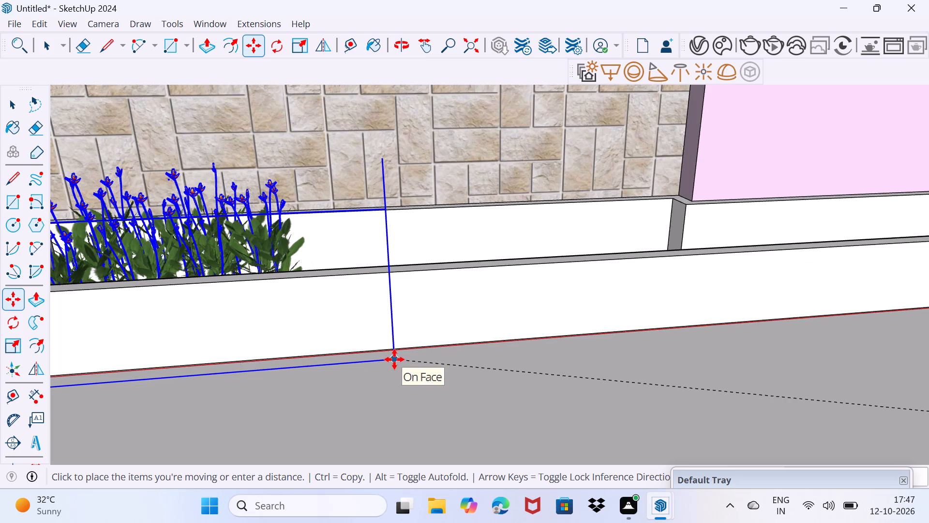
middle_drag(394, 359, 402, 395)
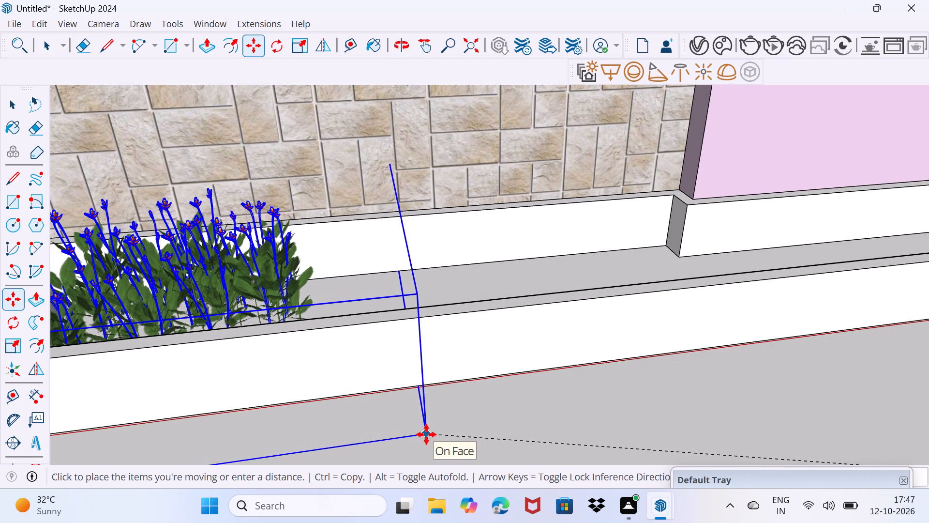
click(425, 441)
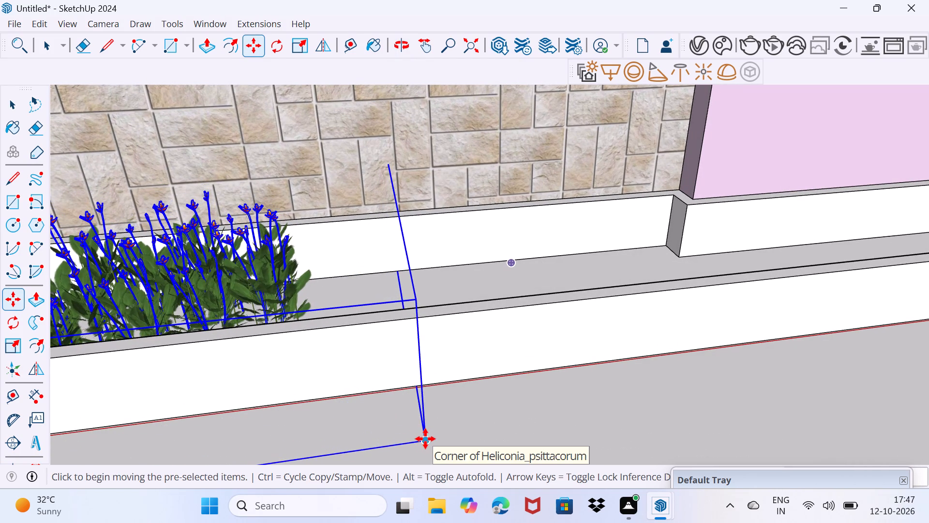
Copy the Heliconia plant twice along the planter box, each copy placed close beside the previous one.
click(425, 439)
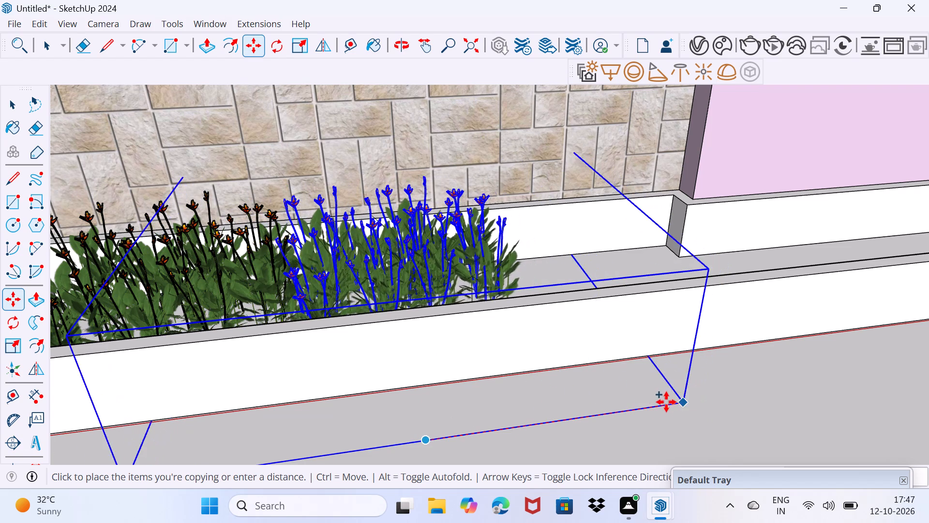
click(659, 402)
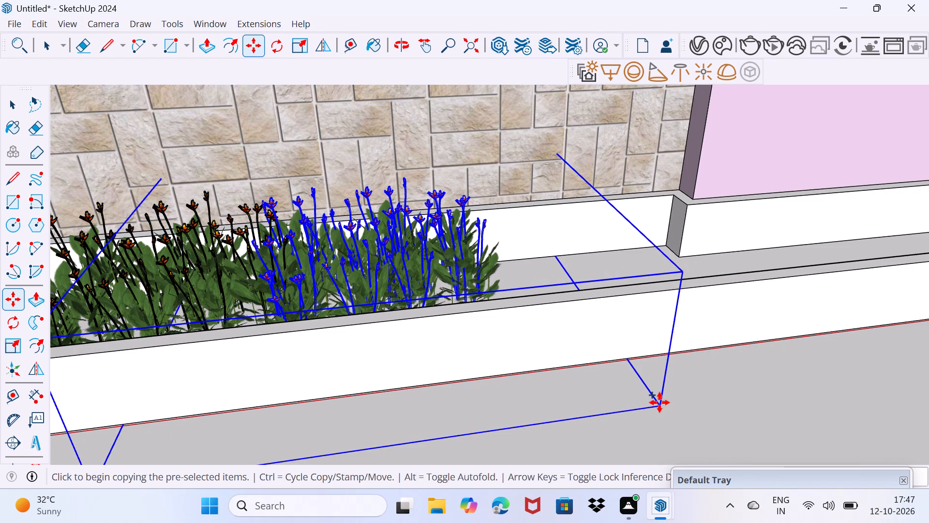
click(659, 402)
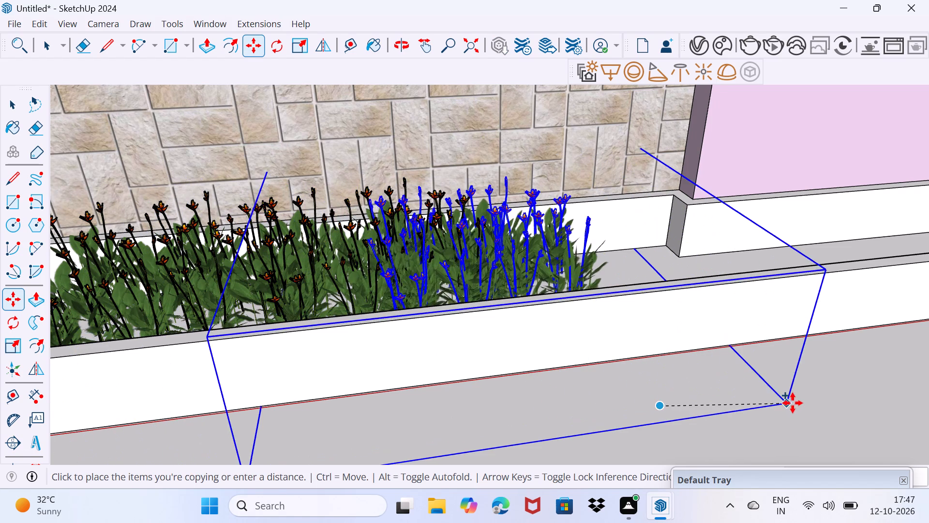
scroll(793, 403, down, 2)
shift+middle_drag(793, 403, 659, 404)
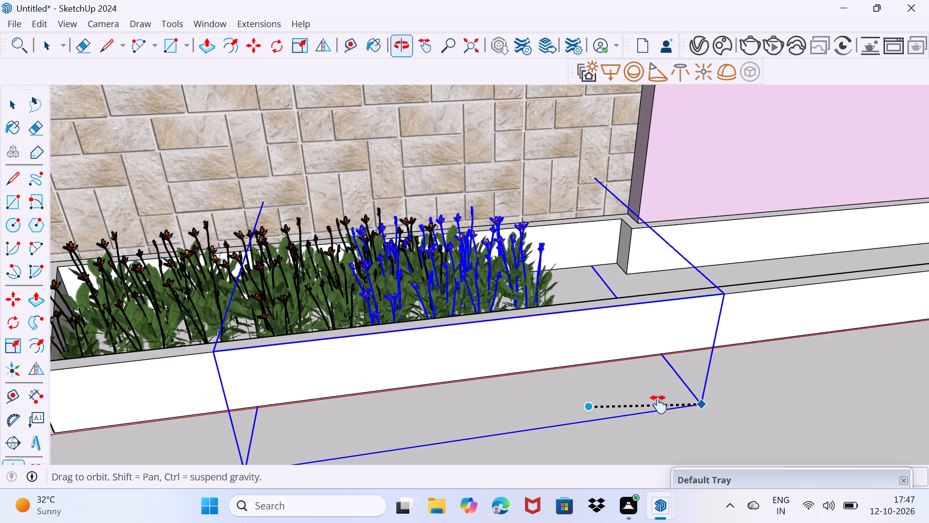
shift+middle_drag(659, 404, 463, 406)
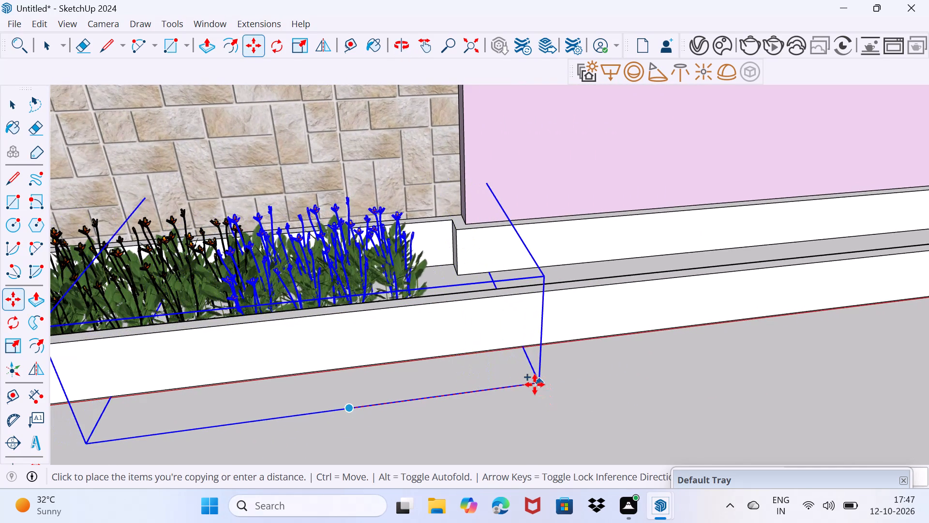
click(535, 385)
Copy the last Heliconia plant along the red axis to the planter's far end, dividing the distance into 10 copies.
click(535, 385)
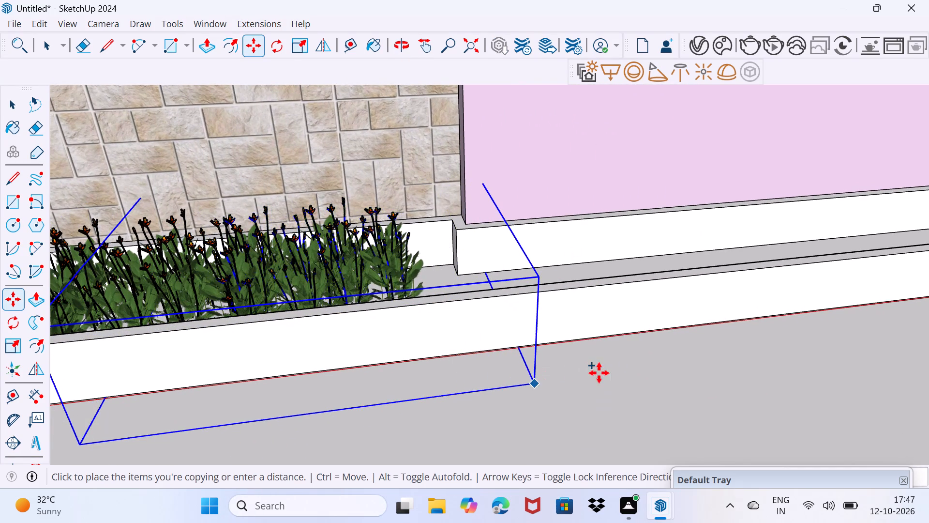
scroll(651, 370, down, 9)
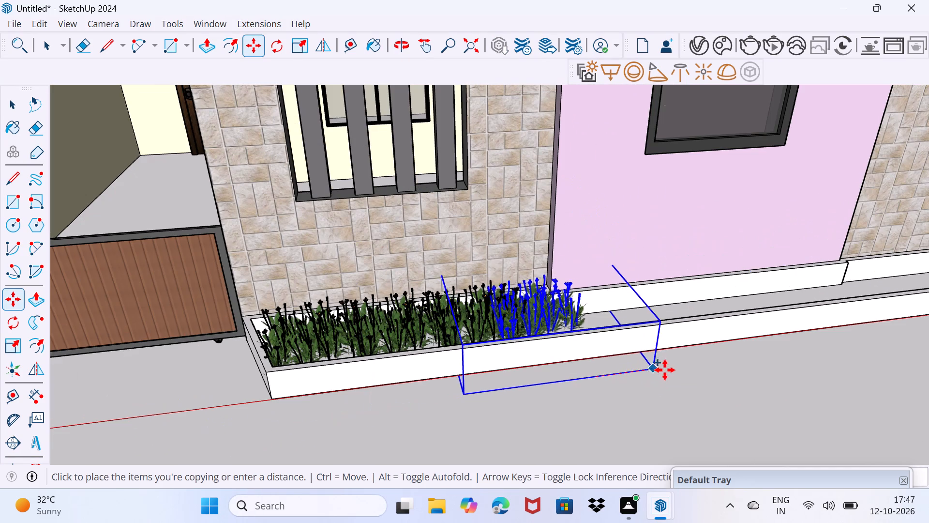
middle_drag(665, 370, 257, 370)
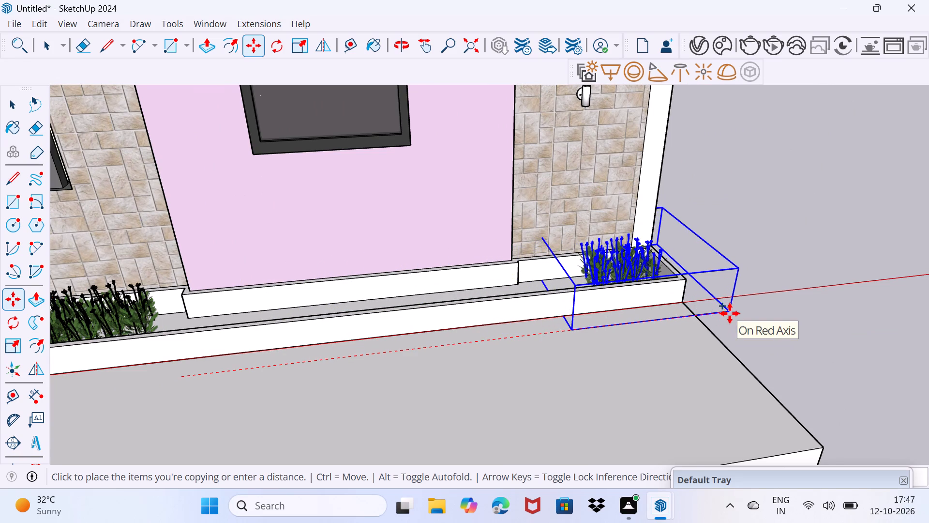
click(730, 313)
text(/10)
key(Return)
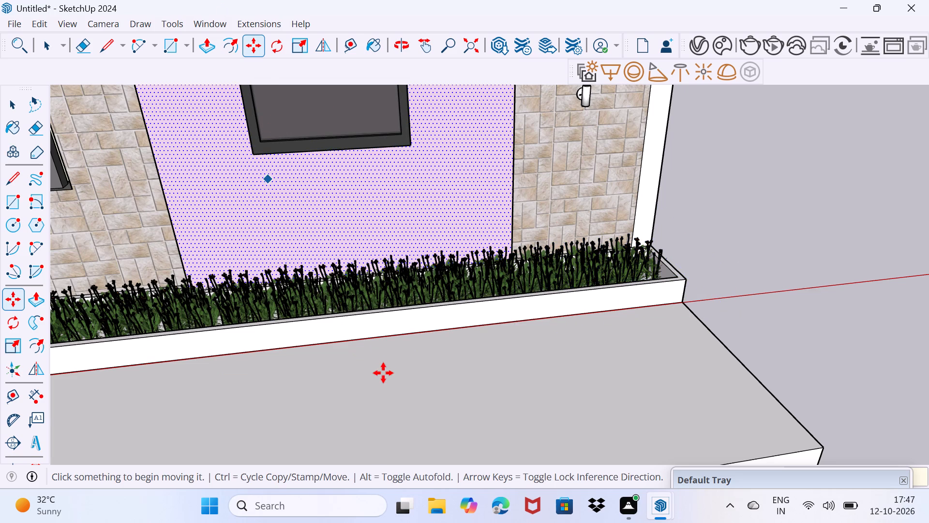
key(space)
Examine the row of Heliconia plants in the facade planter box from several angles.
scroll(357, 374, down, 3)
middle_drag(331, 376, 333, 355)
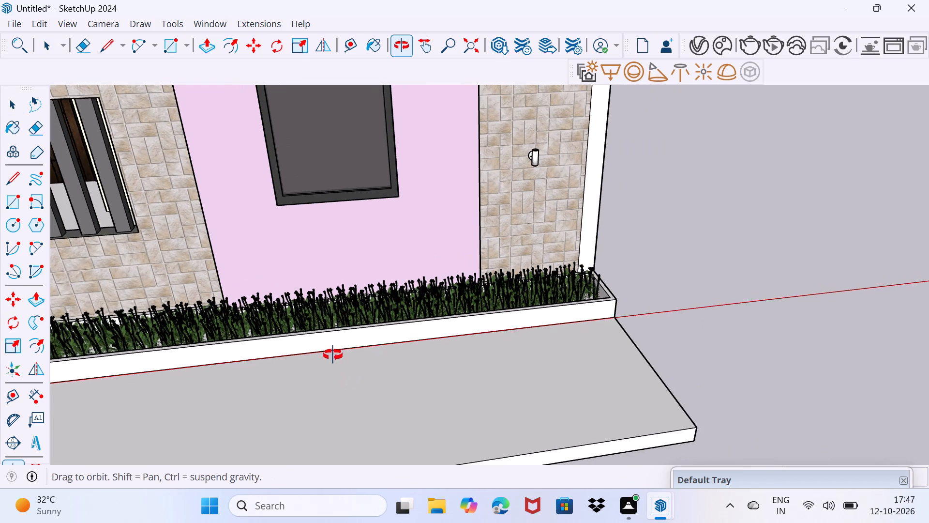
middle_drag(333, 355, 566, 308)
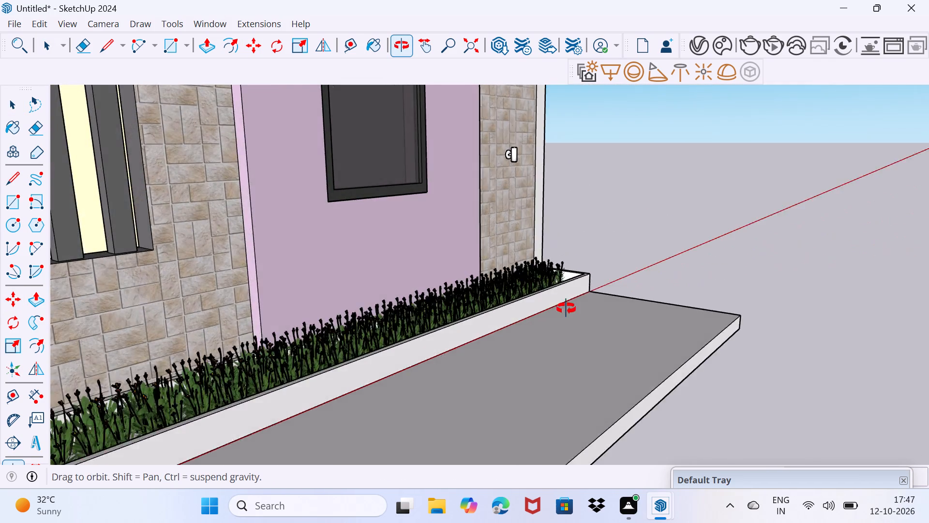
middle_drag(566, 308, 459, 308)
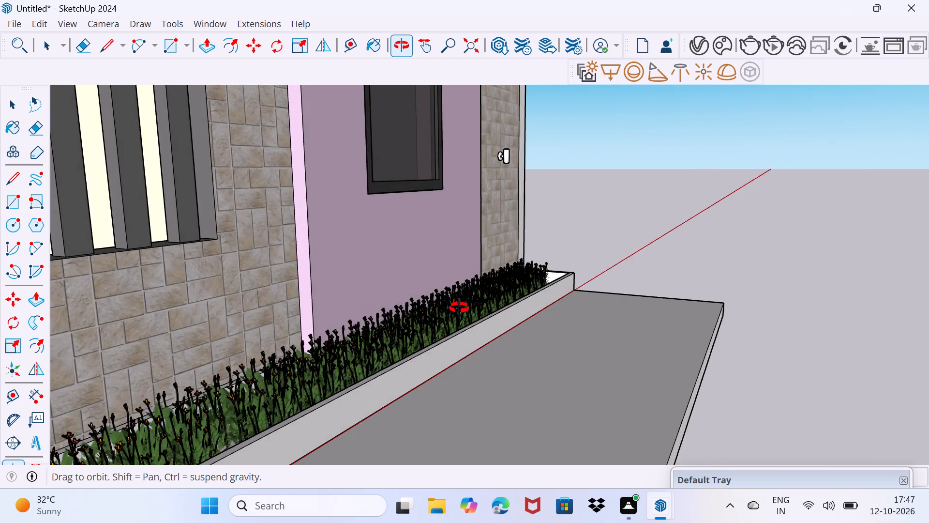
middle_drag(459, 308, 372, 318)
scroll(202, 289, up, 1)
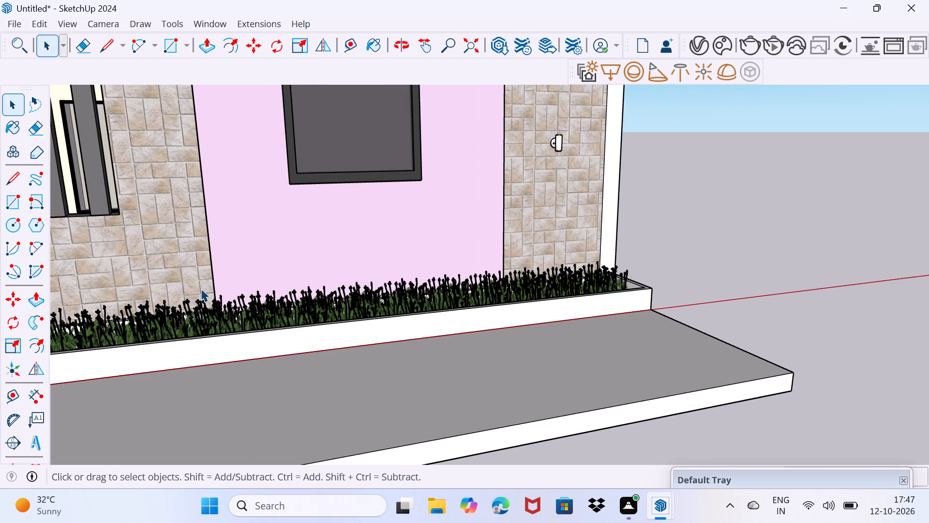
scroll(0, 21, up, 1)
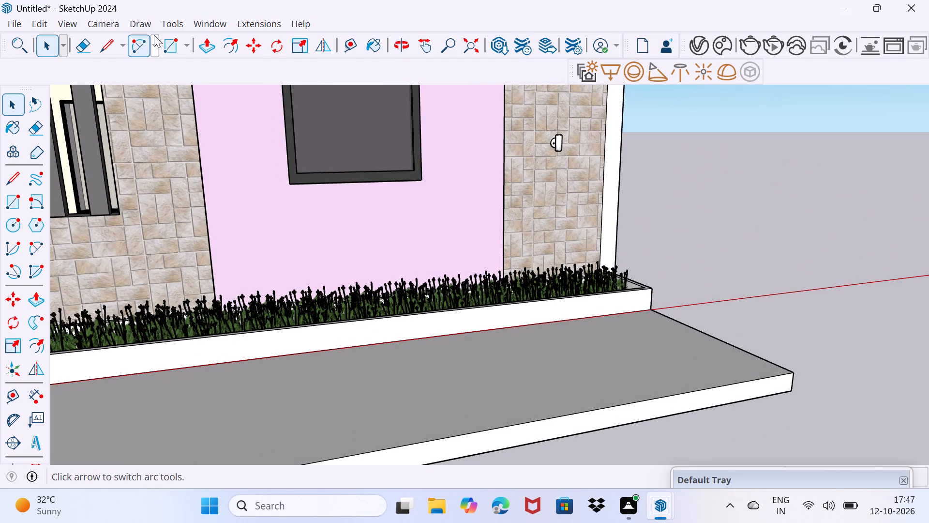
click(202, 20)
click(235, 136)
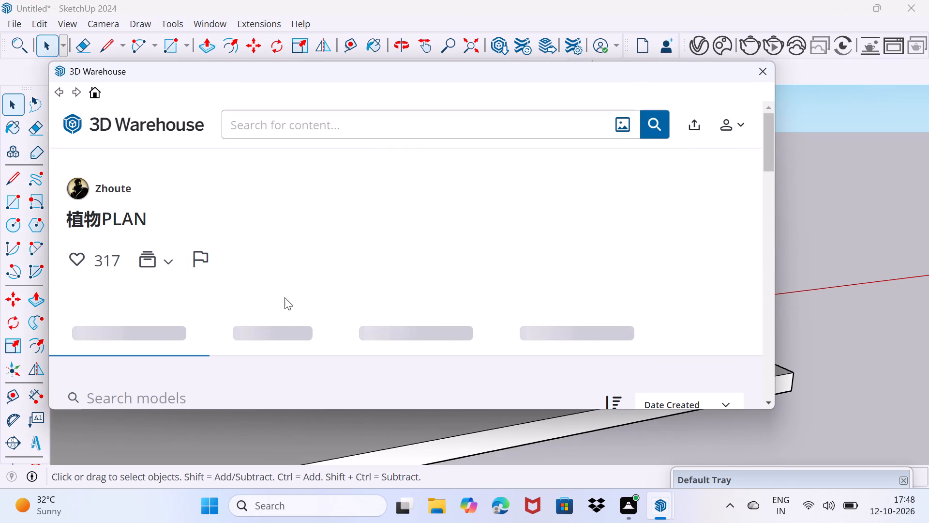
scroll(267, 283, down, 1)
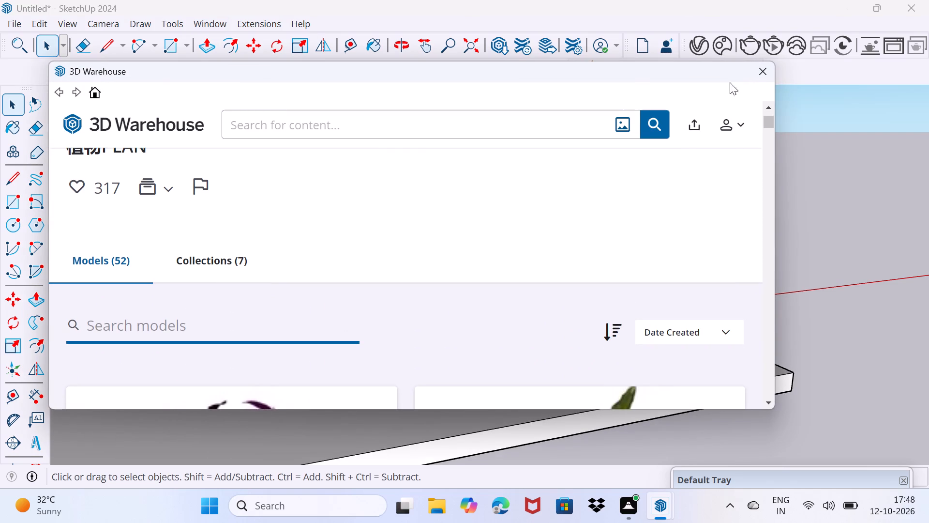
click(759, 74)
Open the Chaos Cosmos library from the V-Ray Asset Editor and look through all downloaded assets.
click(693, 48)
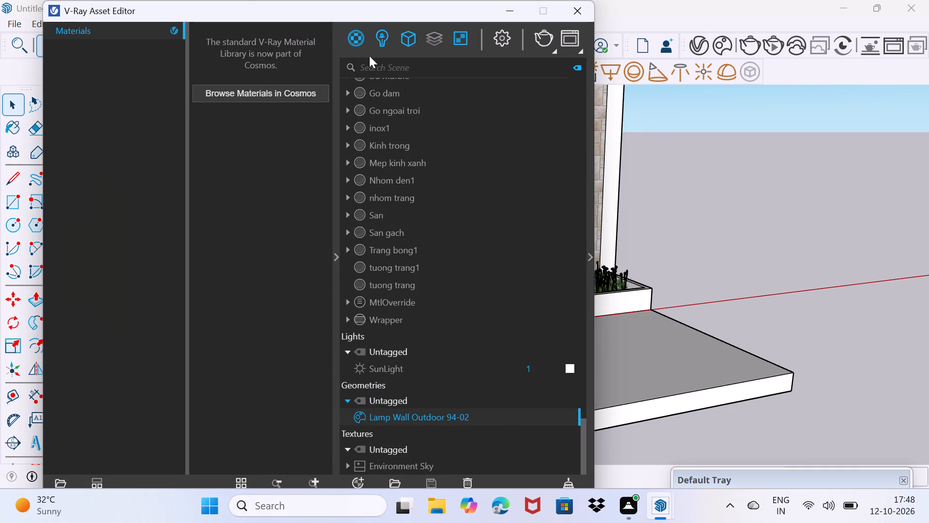
click(296, 92)
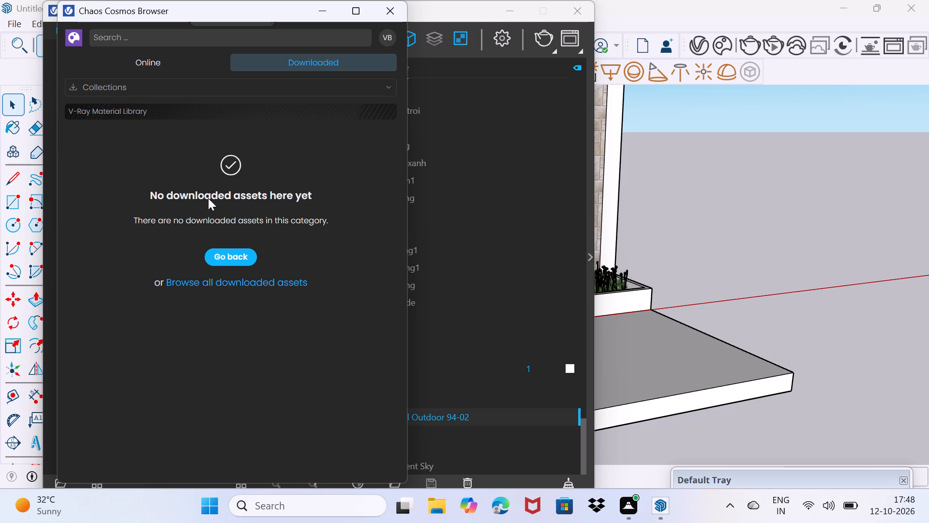
click(252, 282)
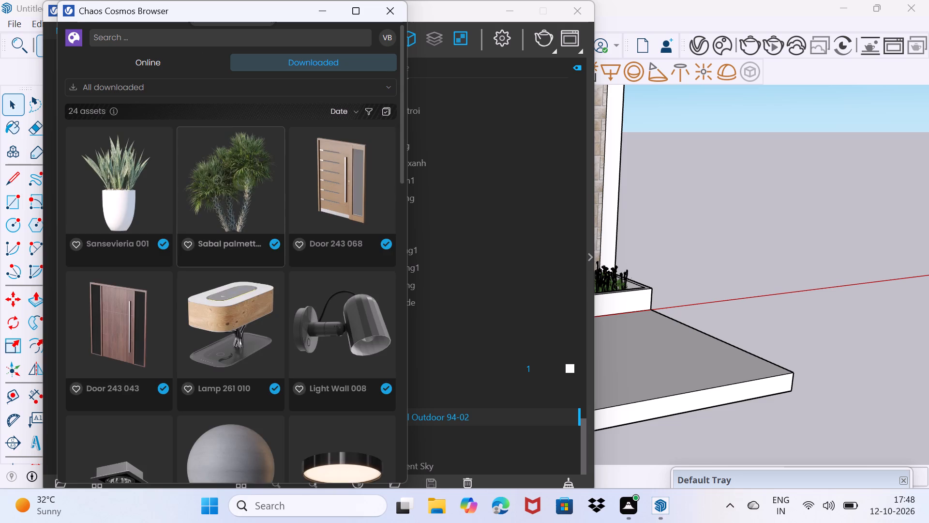
scroll(238, 246, down, 7)
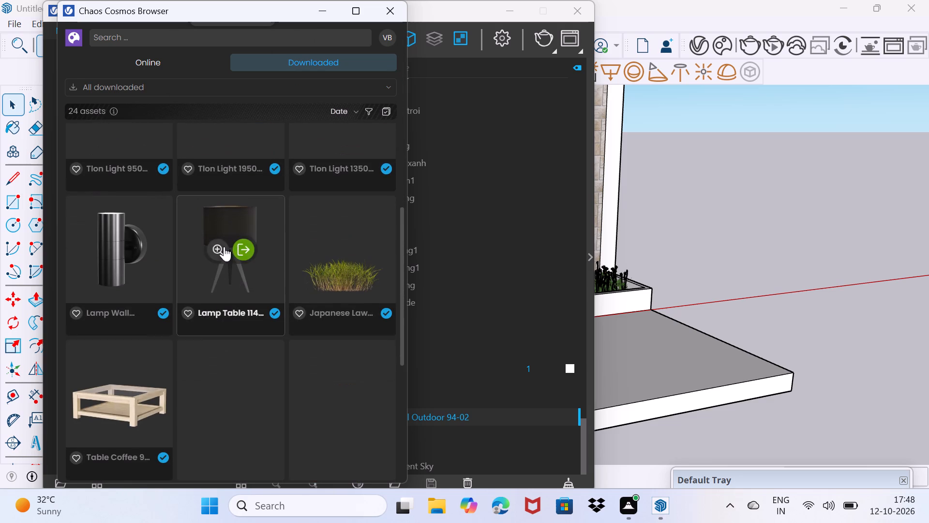
scroll(223, 246, down, 7)
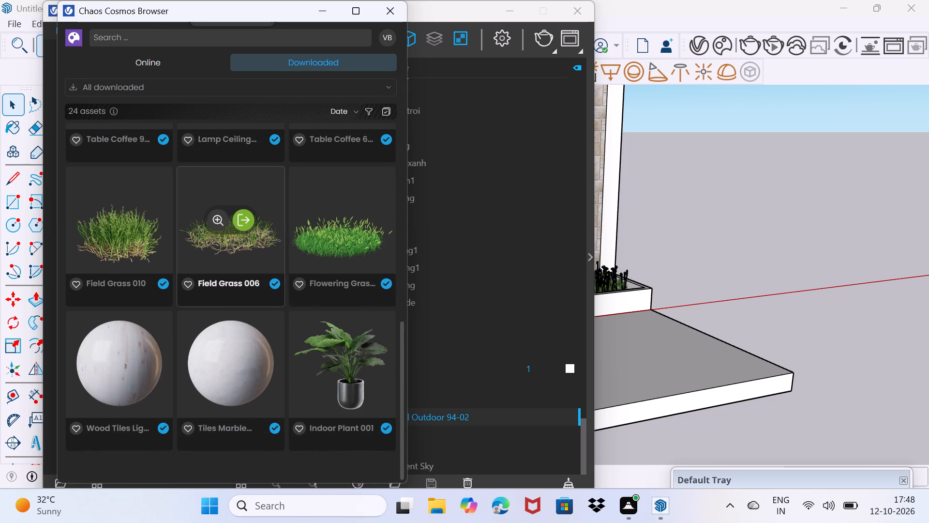
scroll(223, 246, up, 4)
scroll(223, 244, down, 3)
scroll(223, 244, up, 1)
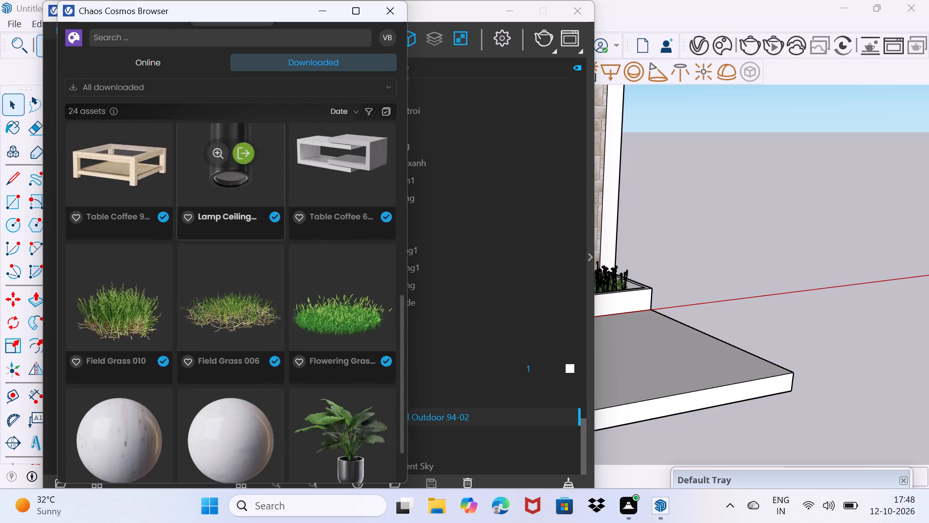
scroll(223, 244, up, 3)
scroll(223, 243, down, 10)
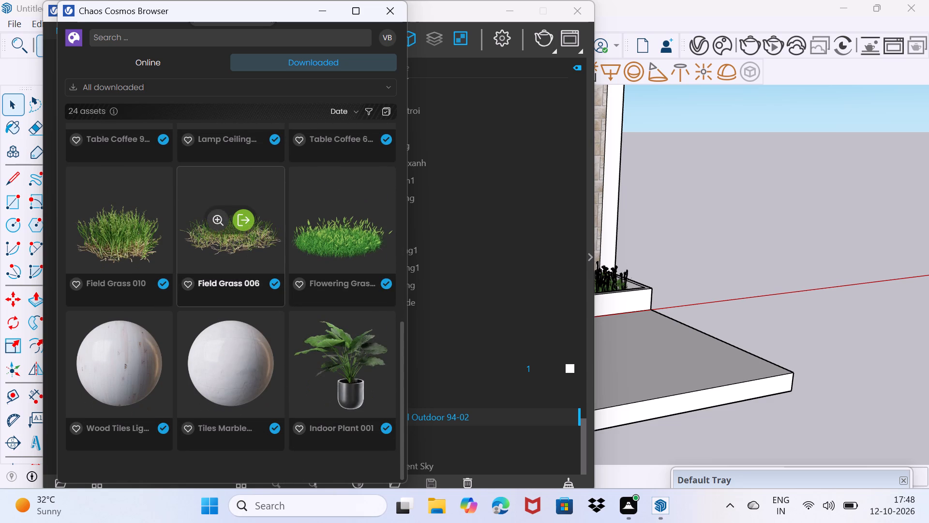
scroll(223, 243, up, 4)
scroll(223, 243, down, 2)
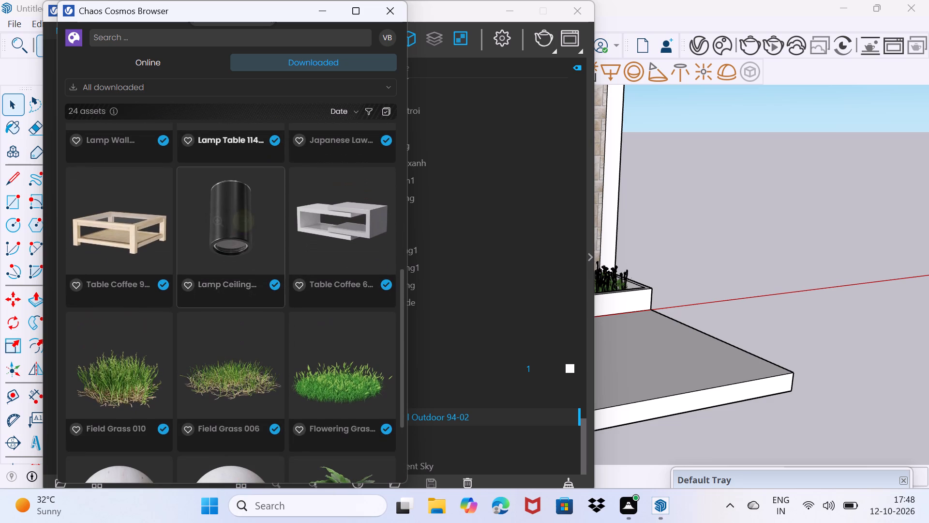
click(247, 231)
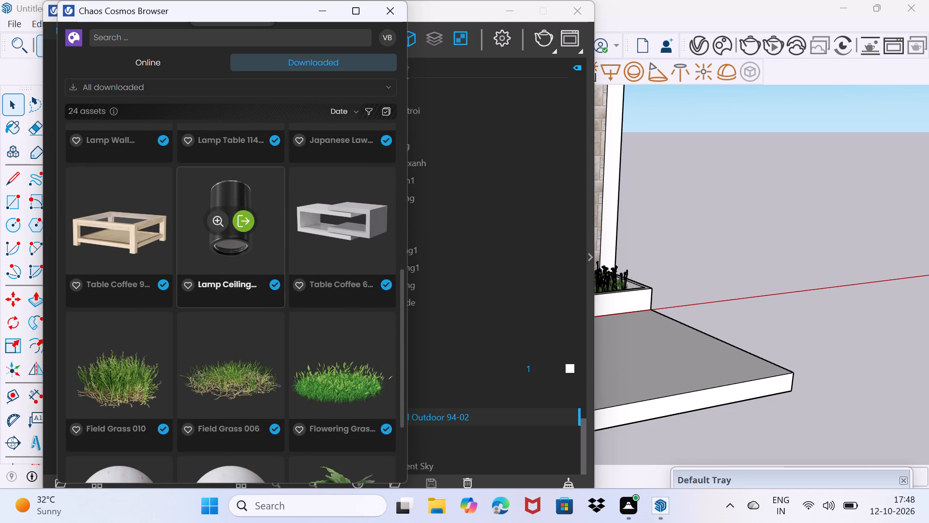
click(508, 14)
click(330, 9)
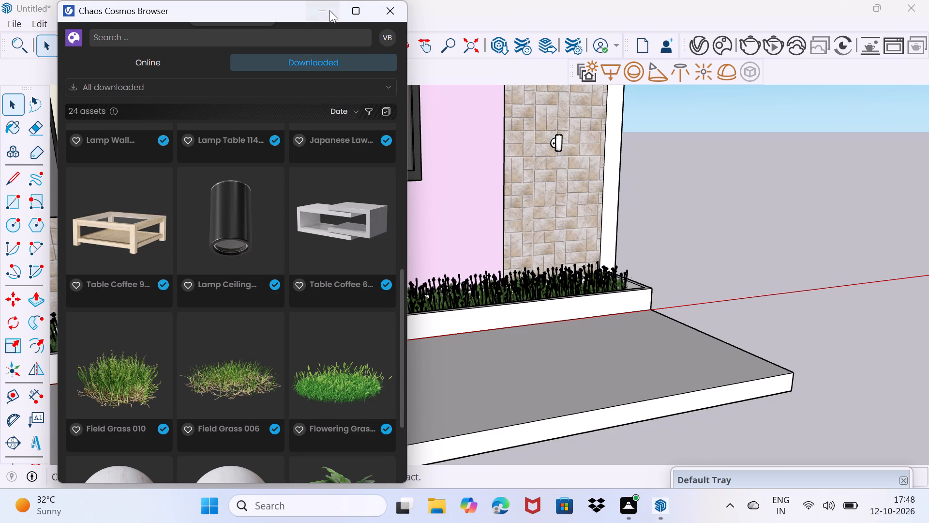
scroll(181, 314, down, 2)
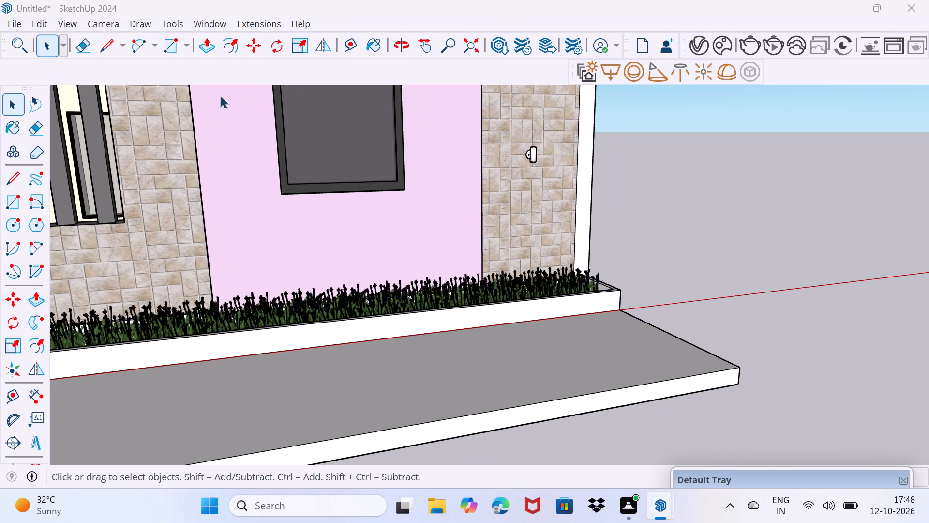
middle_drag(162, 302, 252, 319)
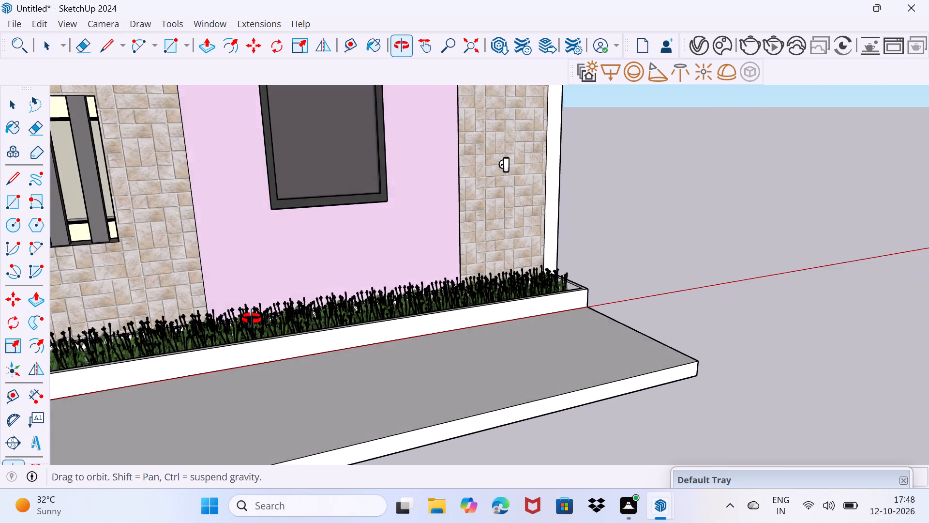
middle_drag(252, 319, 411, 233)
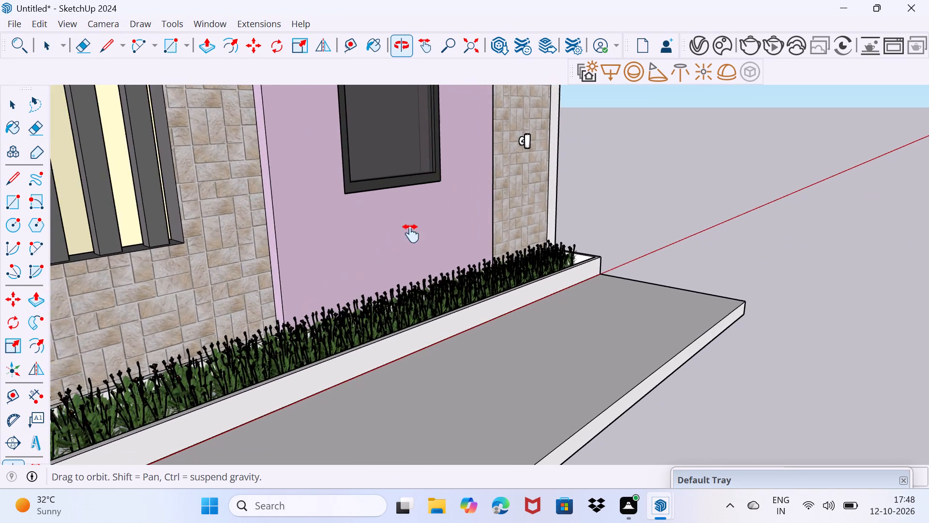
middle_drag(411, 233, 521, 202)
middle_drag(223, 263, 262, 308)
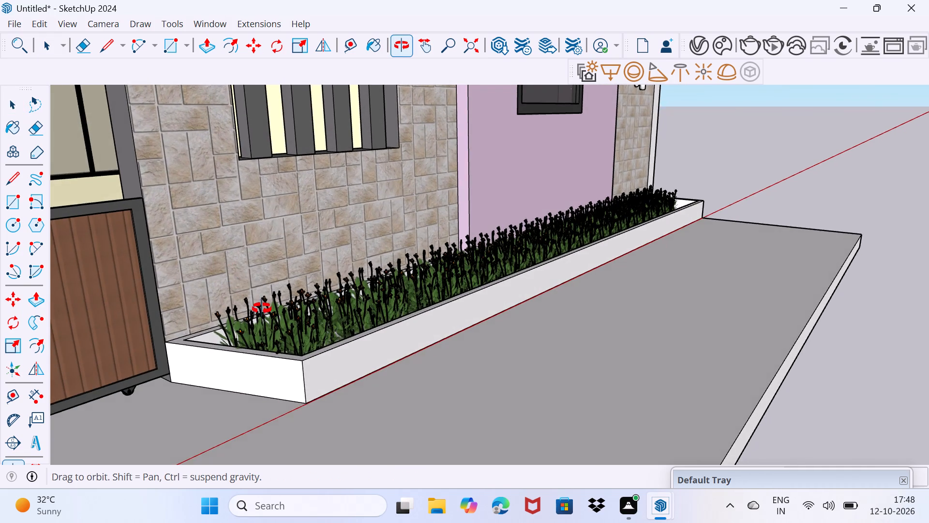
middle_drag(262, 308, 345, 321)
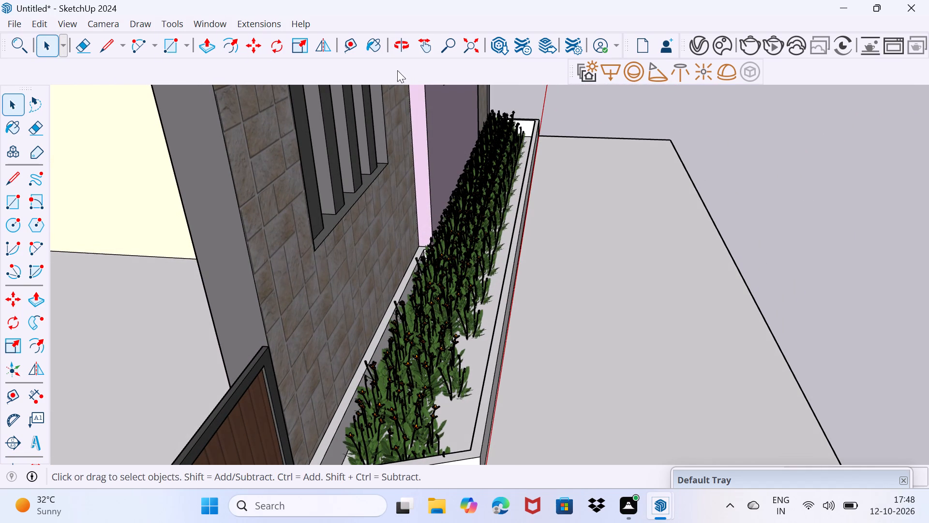
Import the Lamp Ceiling 114-44 model from the downloaded Chaos Cosmos assets for placement in the model.
click(701, 47)
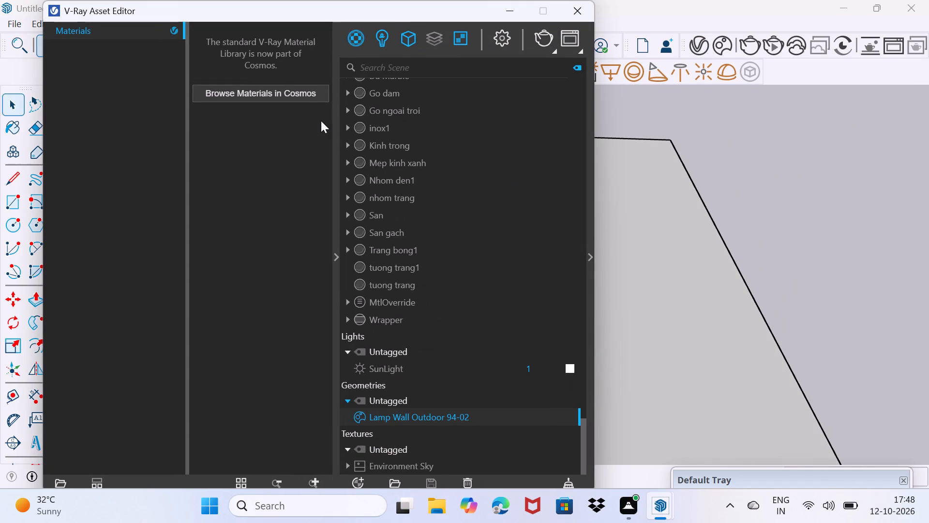
click(304, 95)
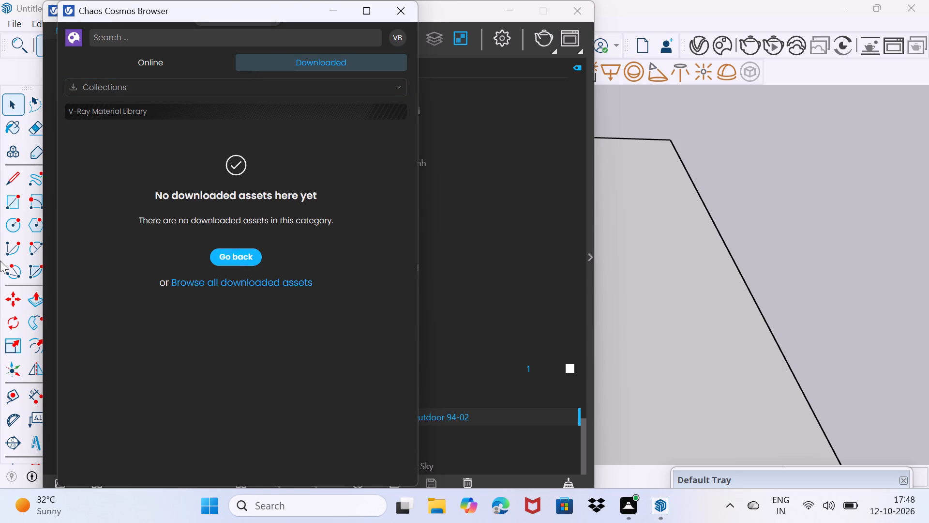
click(271, 281)
scroll(271, 281, down, 4)
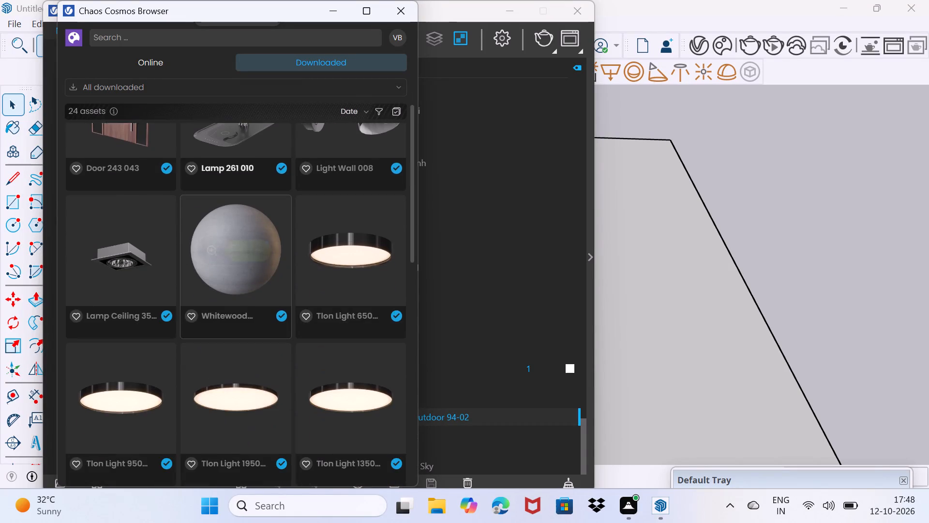
scroll(270, 281, down, 4)
scroll(240, 220, down, 3)
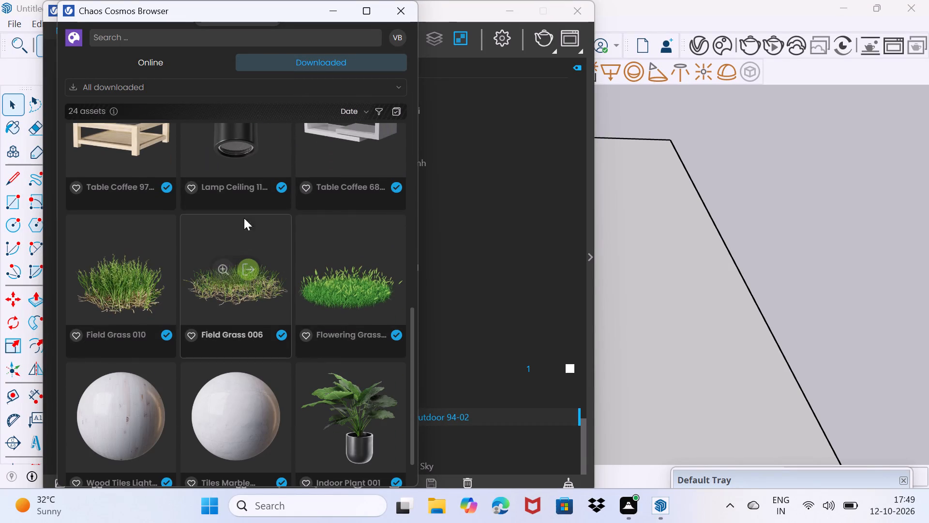
scroll(251, 179, up, 1)
click(253, 196)
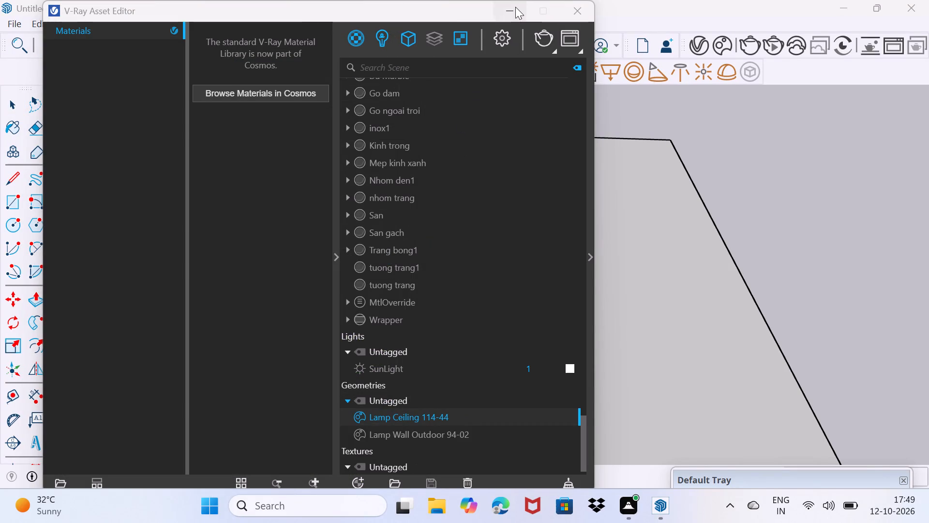
click(515, 7)
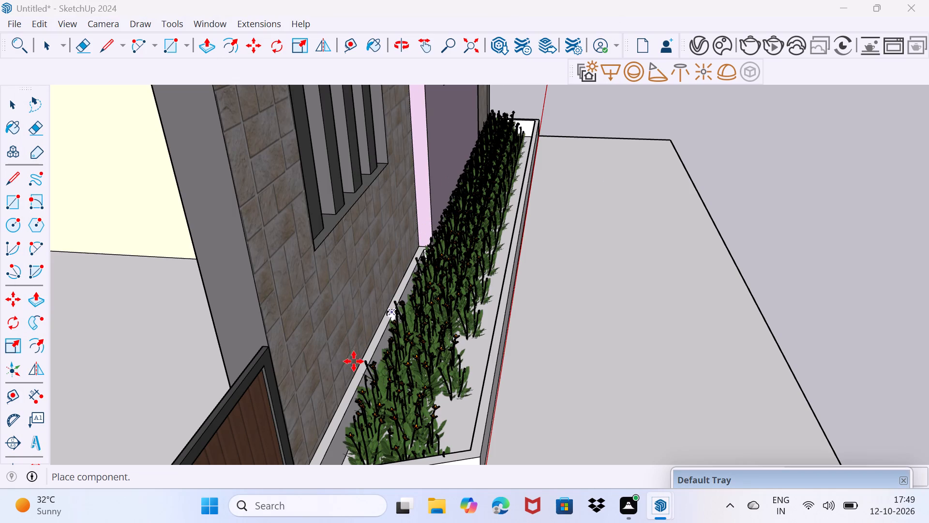
Place three ceiling lamps in a spaced row low on the stone wall behind the planter, starting beside the gate.
scroll(346, 359, up, 11)
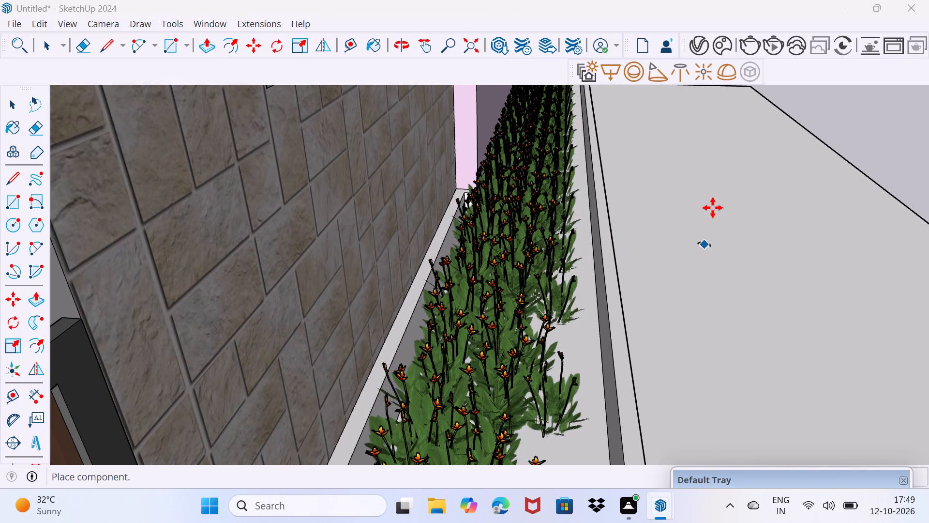
scroll(716, 154, down, 7)
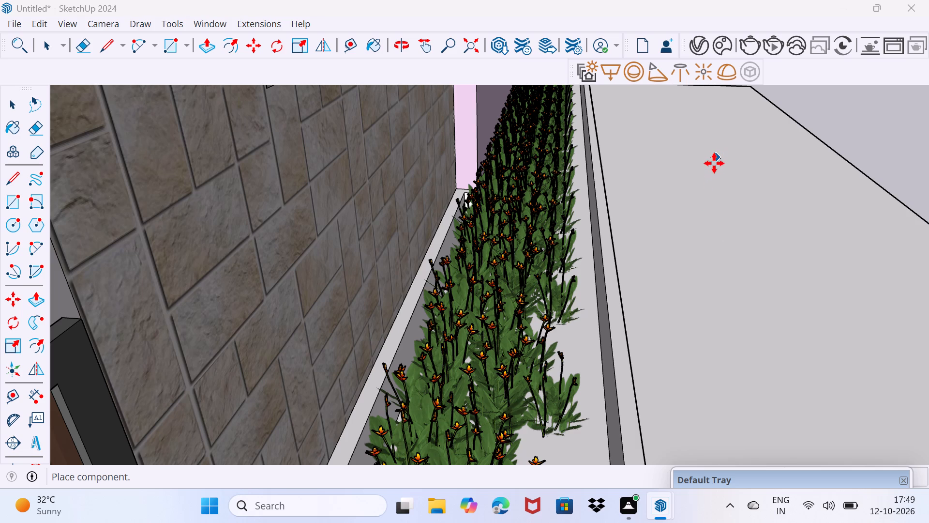
scroll(714, 163, down, 6)
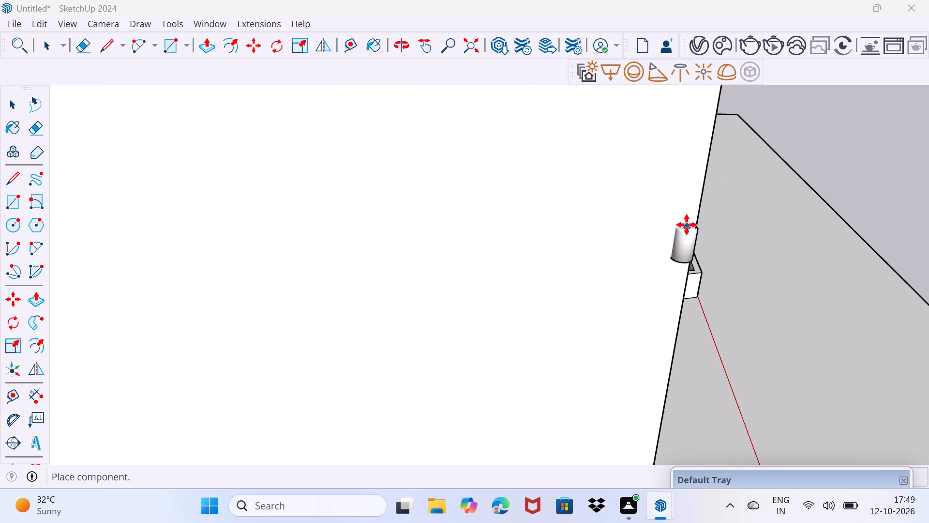
middle_drag(681, 219, 633, 82)
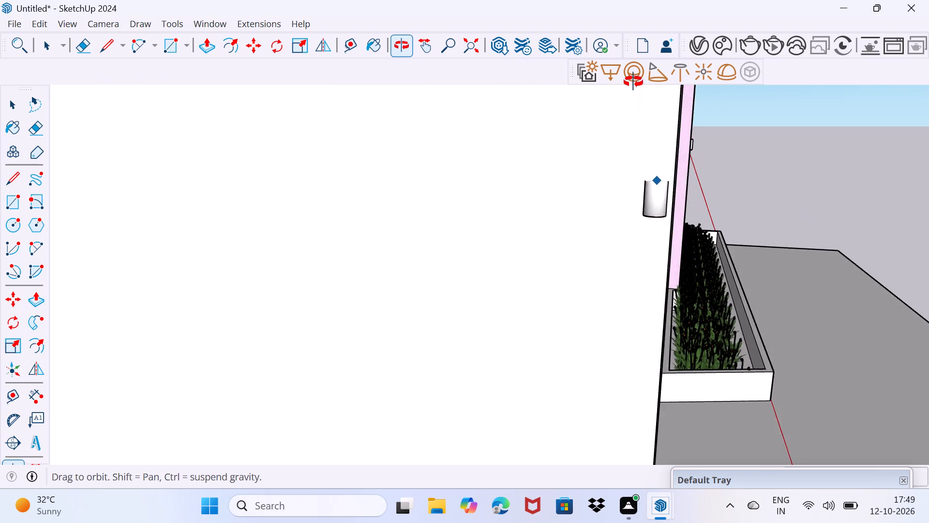
middle_drag(633, 82, 620, 151)
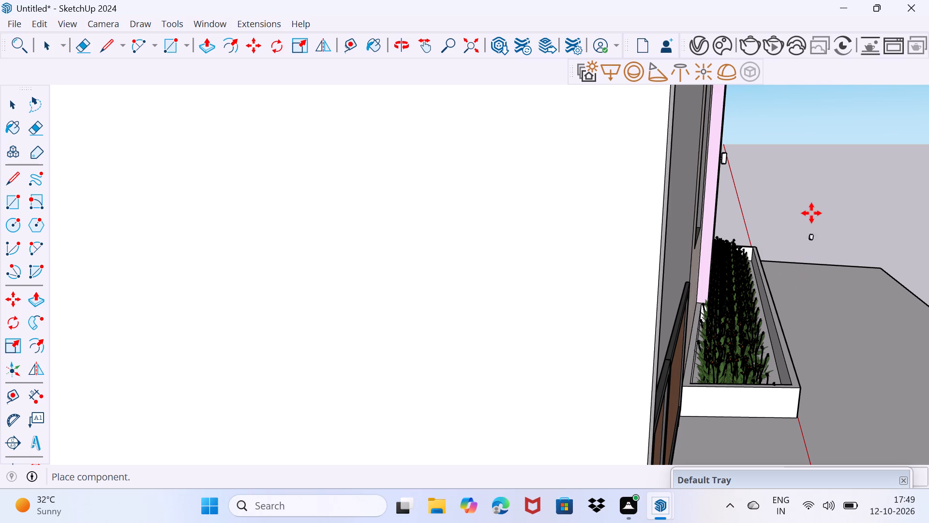
middle_drag(701, 213, 643, 215)
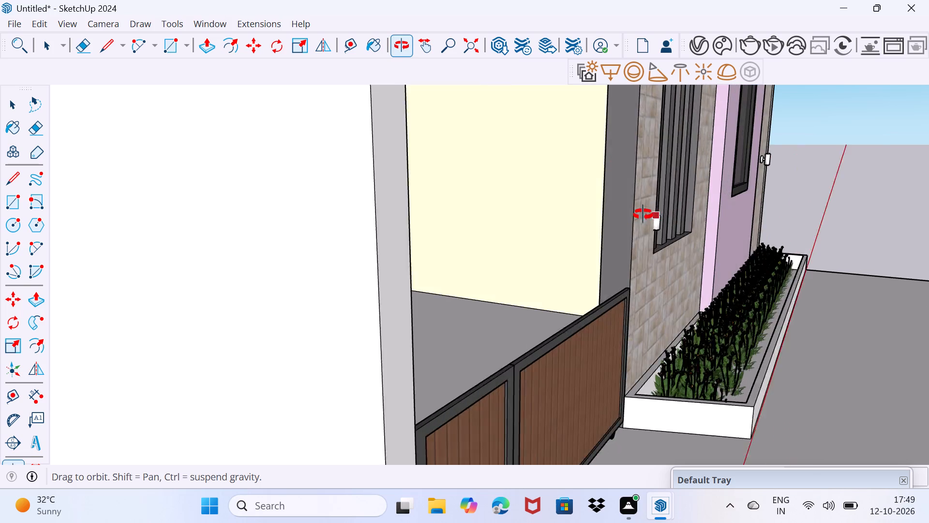
middle_drag(643, 215, 643, 215)
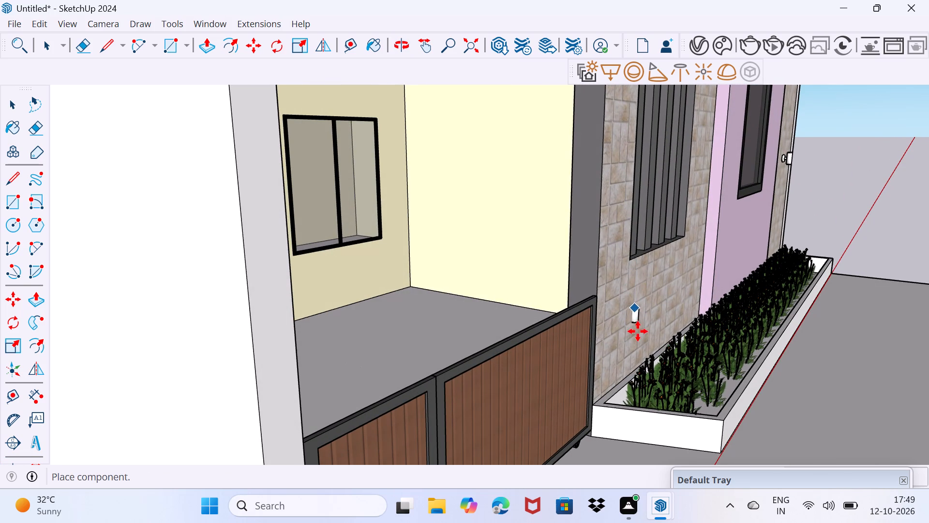
scroll(631, 345, up, 3)
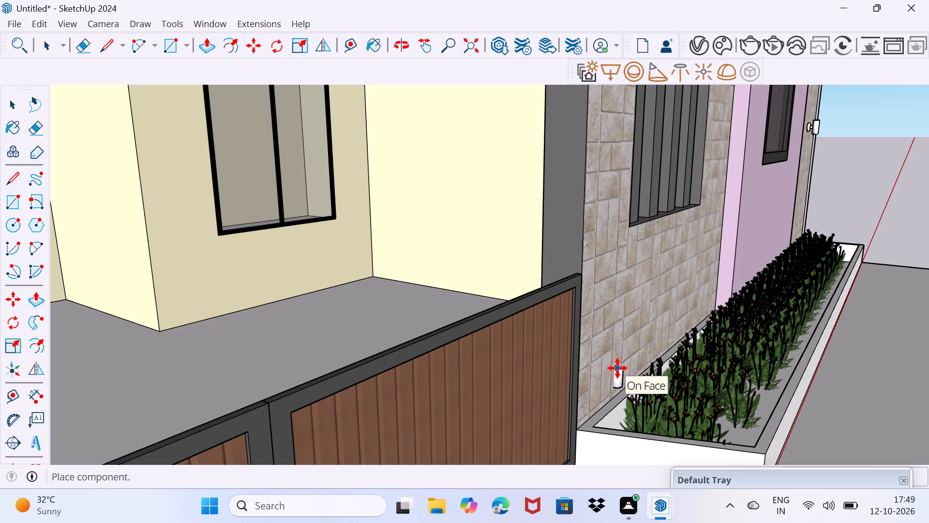
click(617, 368)
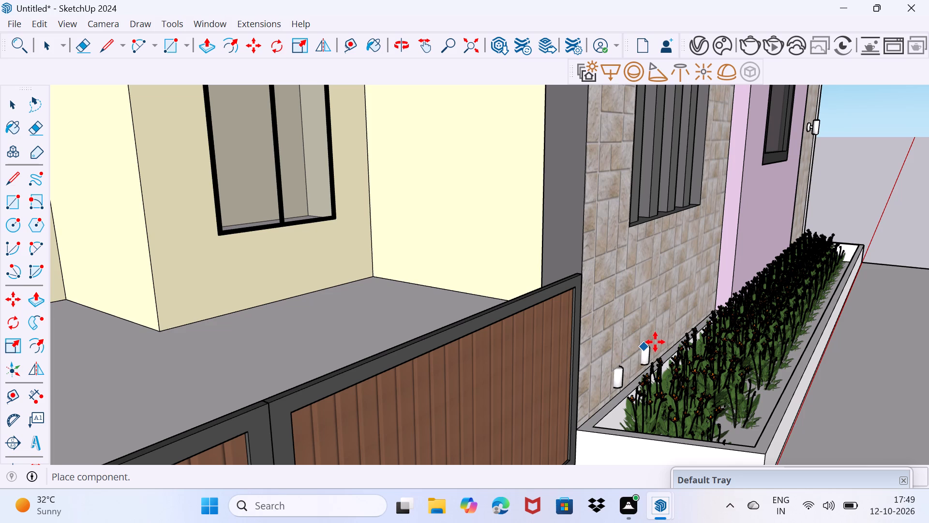
click(659, 340)
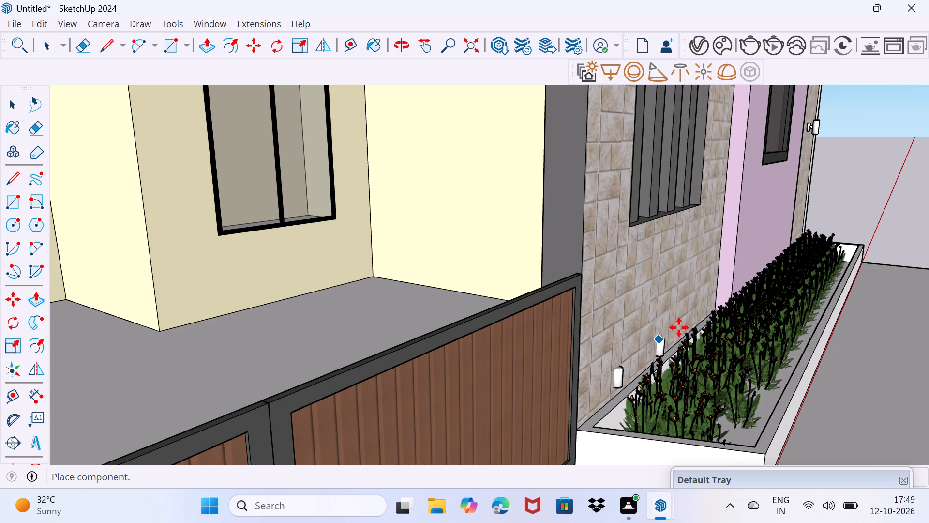
click(701, 306)
Continue the lamp row behind the plants with two lamps along the pink wall and one at the far stone section.
scroll(754, 274, up, 3)
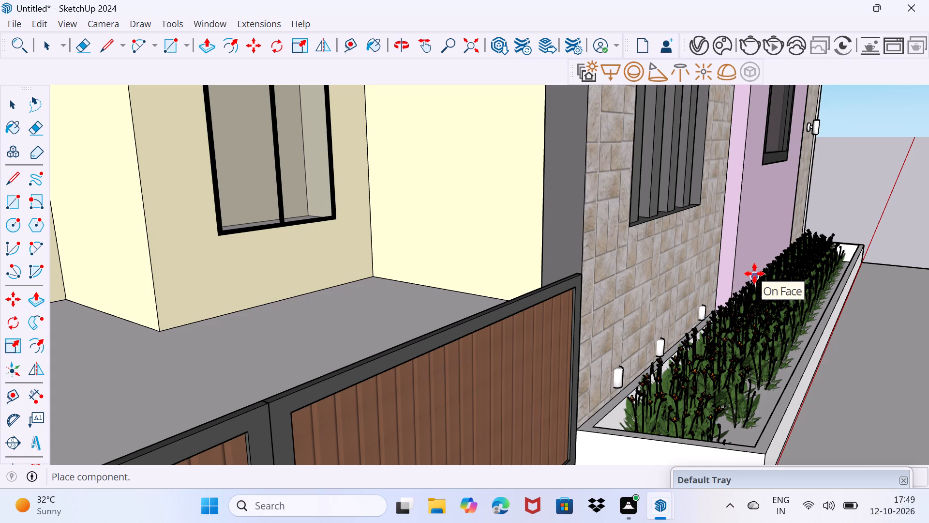
scroll(754, 274, up, 10)
middle_drag(751, 274, 759, 286)
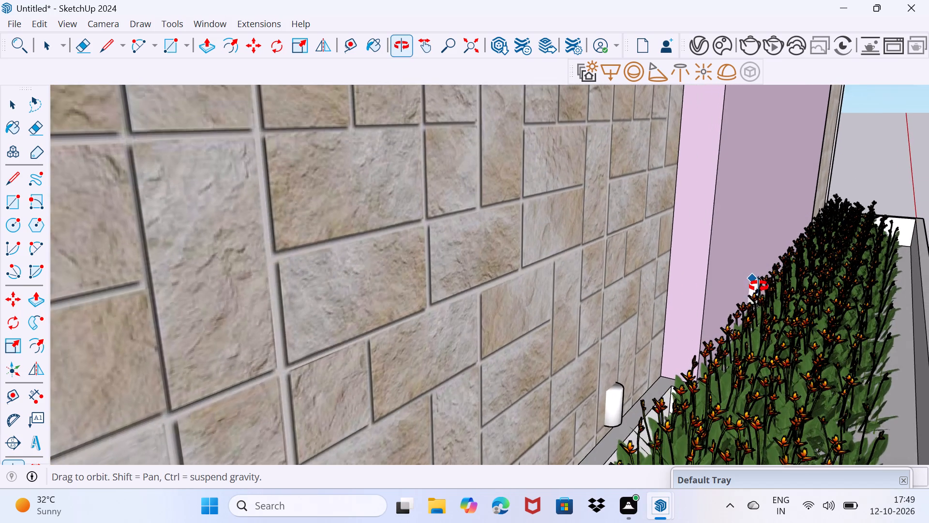
middle_drag(759, 286, 765, 285)
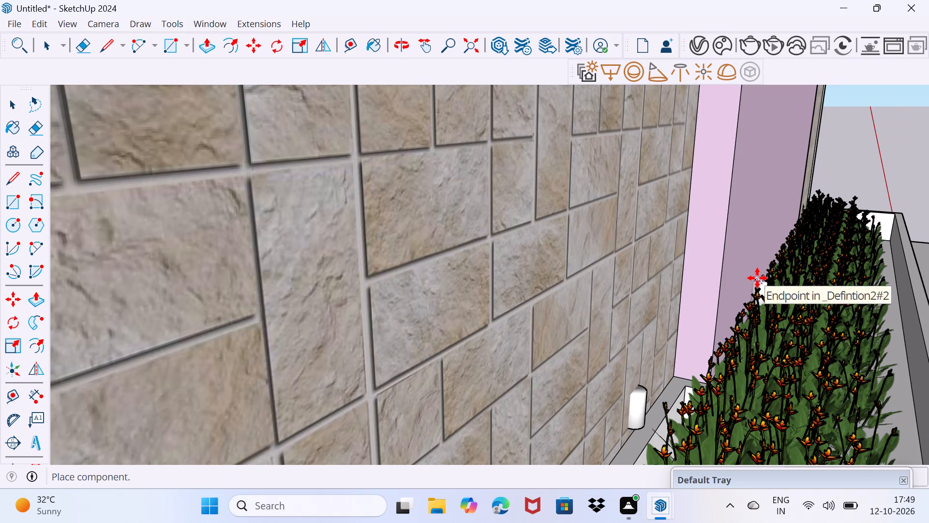
click(757, 278)
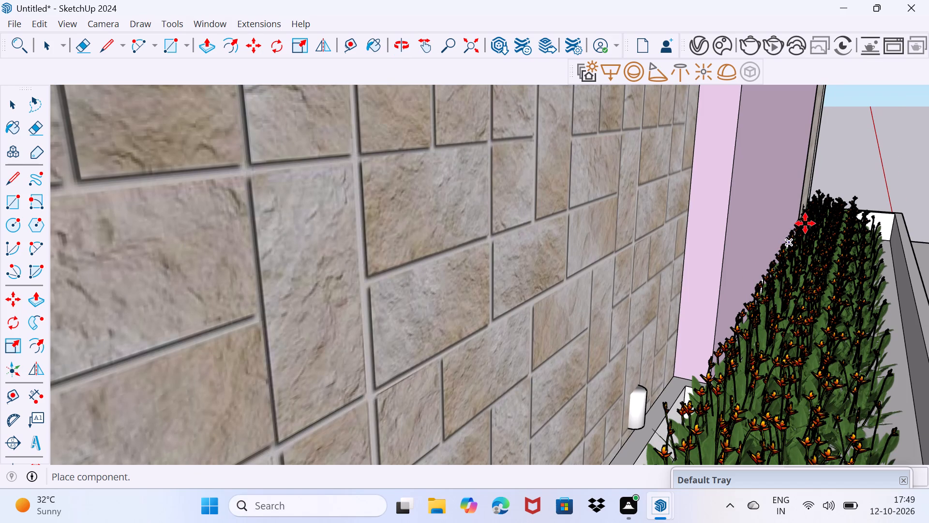
middle_drag(802, 226, 648, 228)
scroll(682, 240, down, 7)
scroll(737, 256, down, 3)
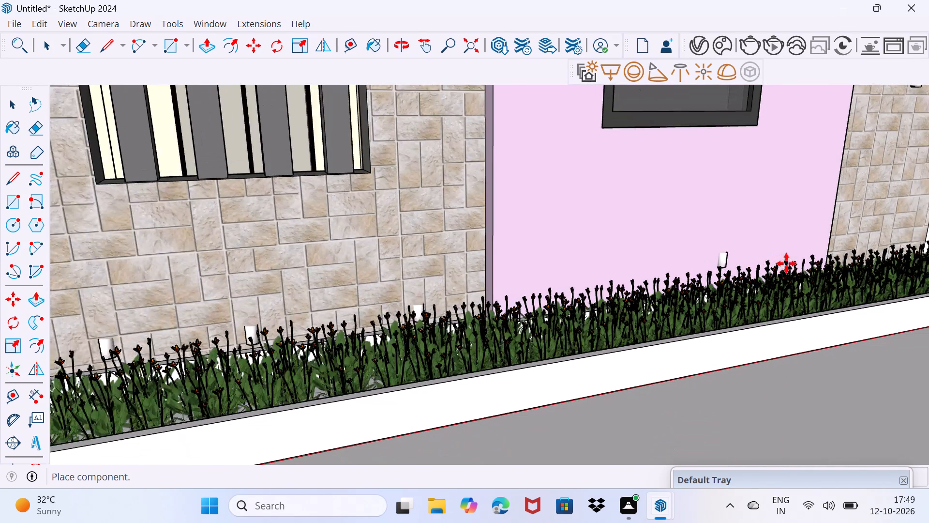
click(794, 263)
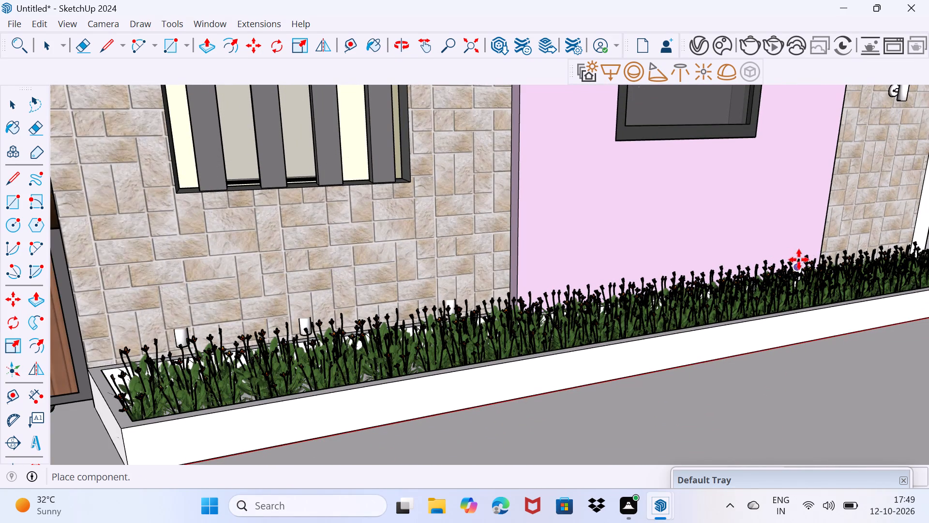
click(870, 252)
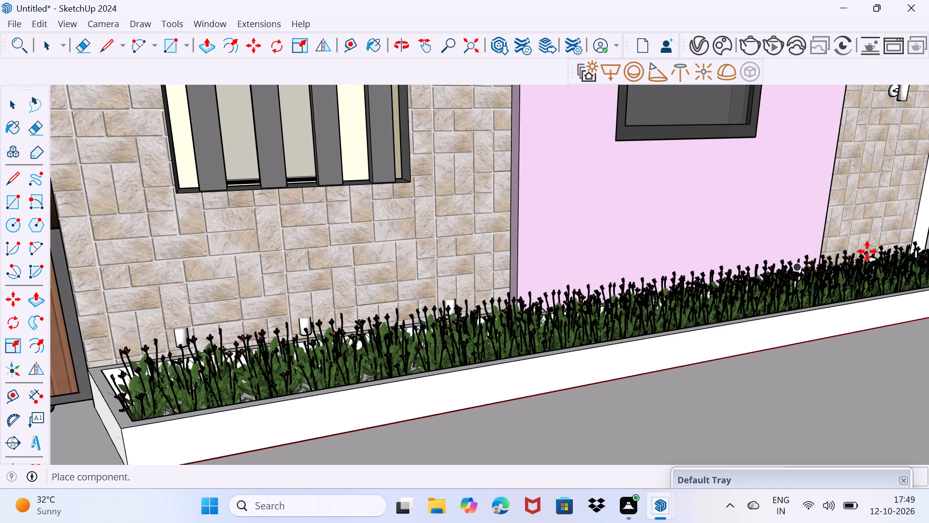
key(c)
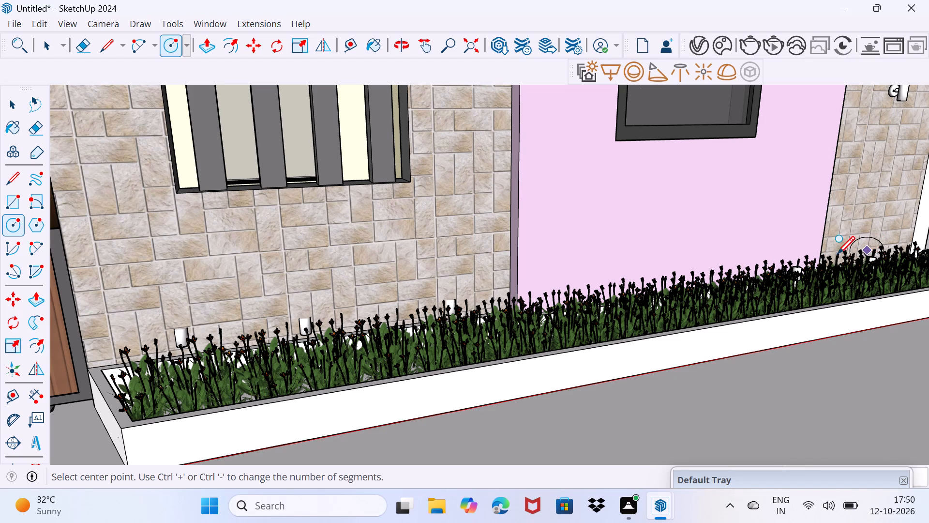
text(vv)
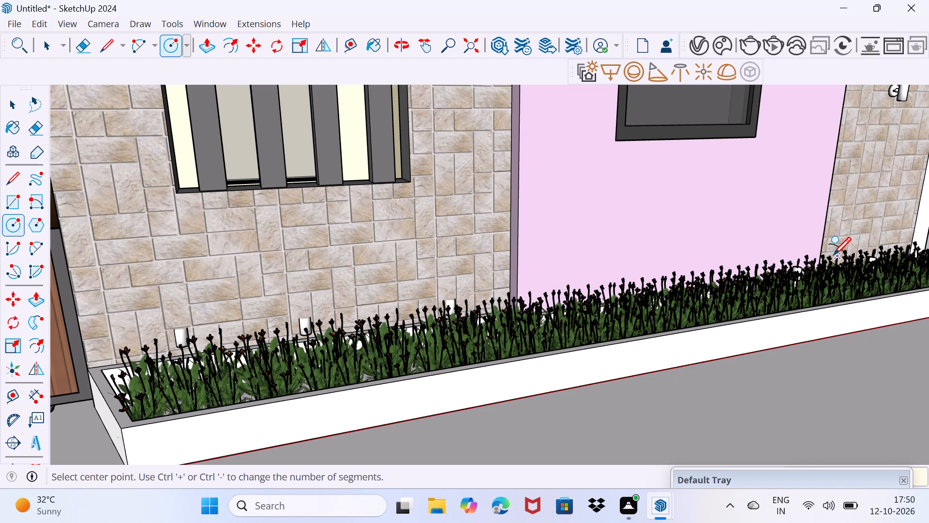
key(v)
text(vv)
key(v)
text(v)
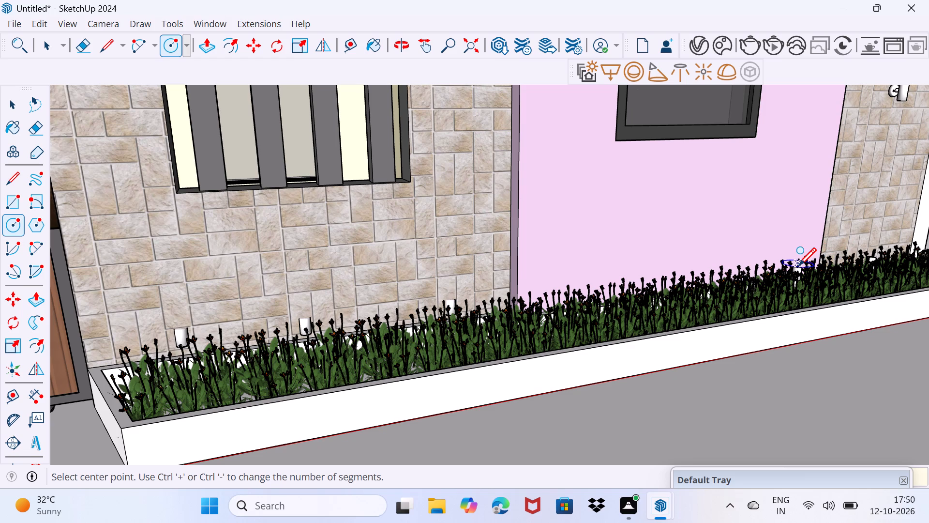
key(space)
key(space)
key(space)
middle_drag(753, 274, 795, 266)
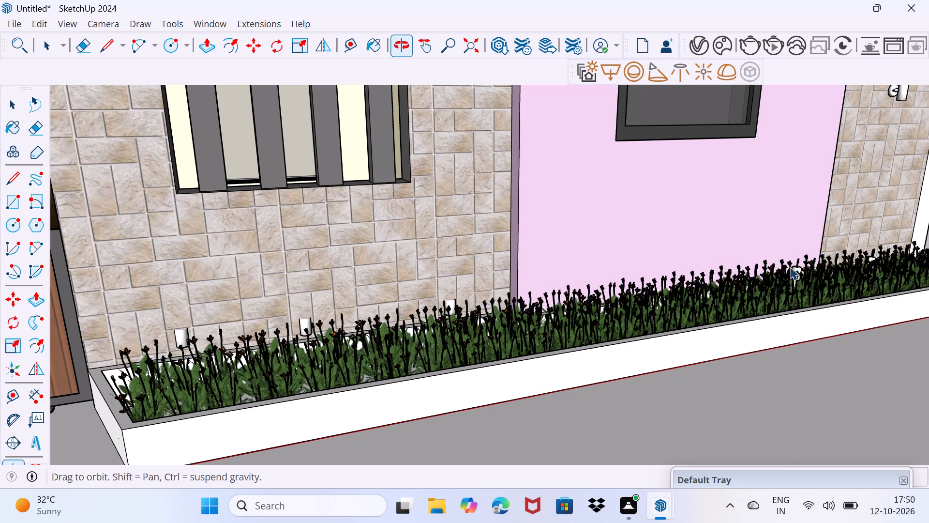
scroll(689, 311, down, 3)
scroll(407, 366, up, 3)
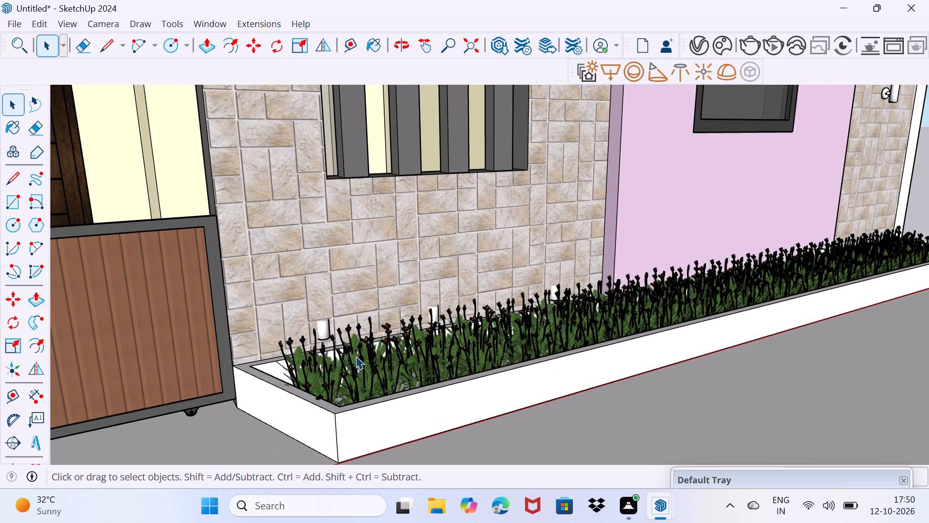
Set the light Color Multiplier of the Lamp Ceiling 114-44 planter lamps to warm yellow (R 0.98, G 0.882, B 0.42) in the V-Ray Asset Editor.
middle_drag(312, 354, 439, 294)
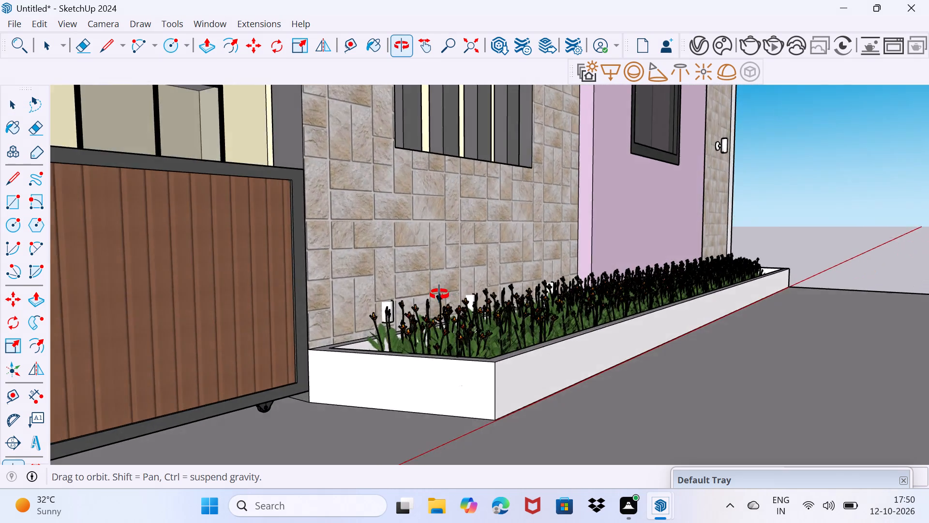
middle_drag(439, 294, 449, 288)
scroll(410, 309, up, 2)
click(423, 292)
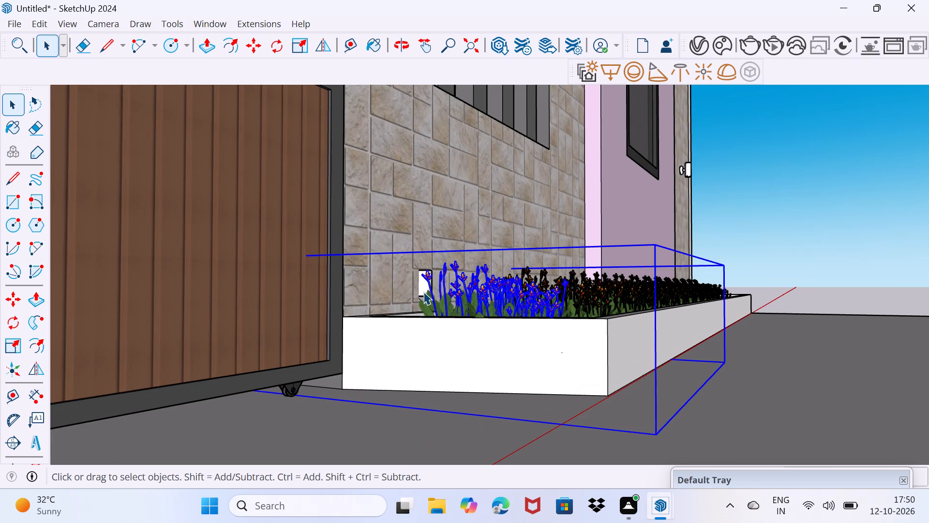
click(426, 288)
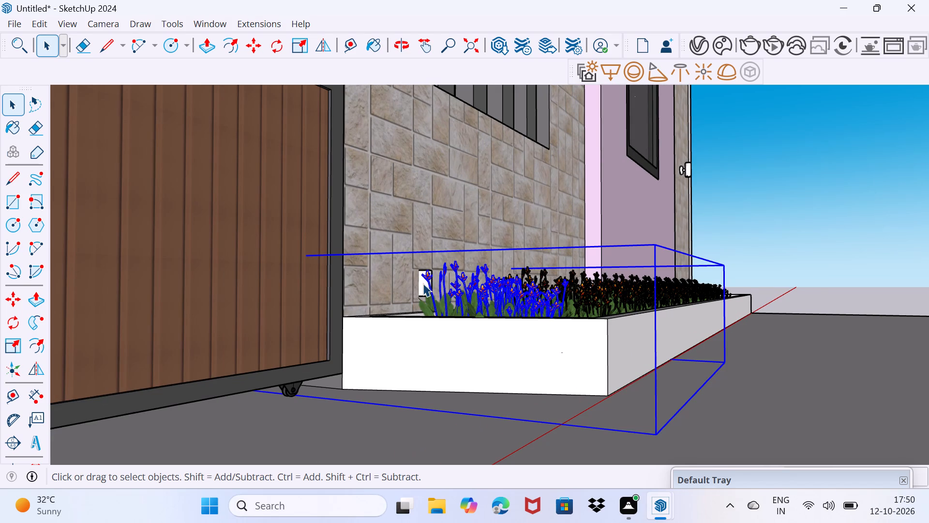
click(423, 283)
drag(374, 349, 381, 337)
scroll(387, 309, up, 4)
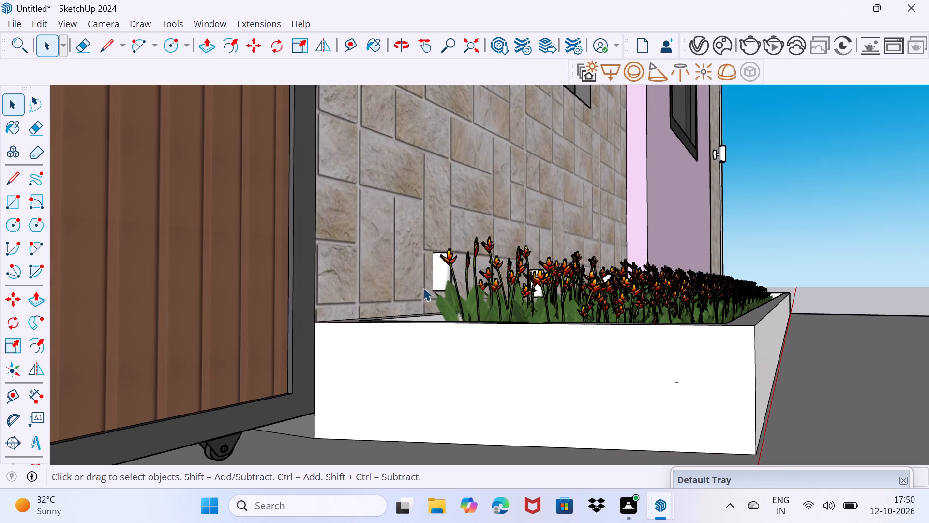
click(438, 274)
click(693, 56)
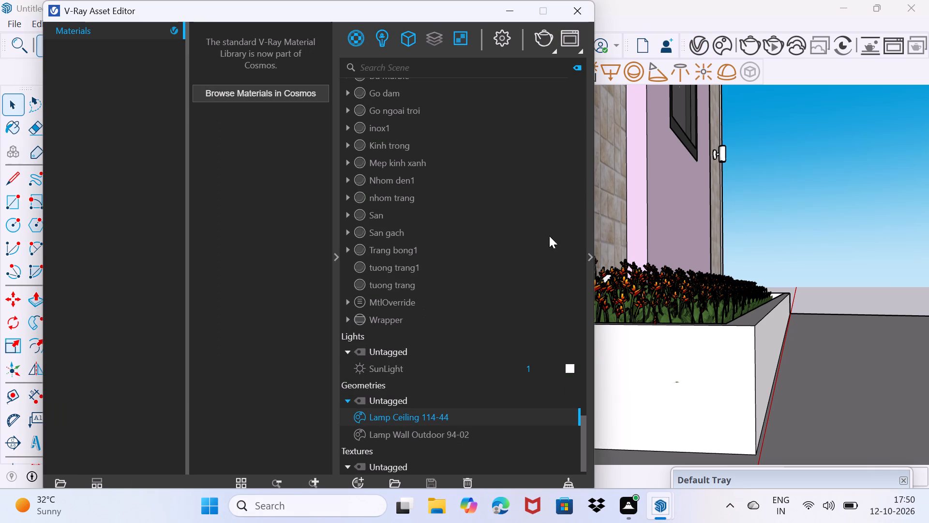
click(595, 256)
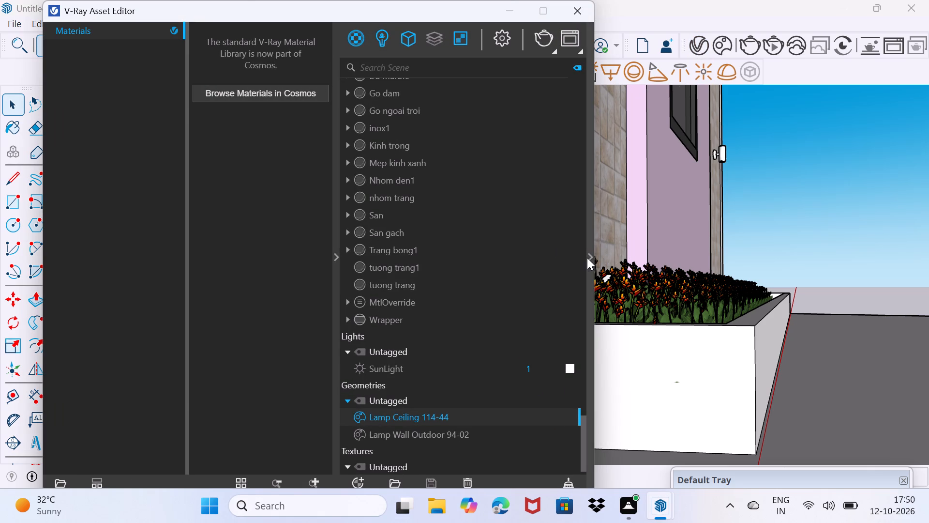
click(587, 258)
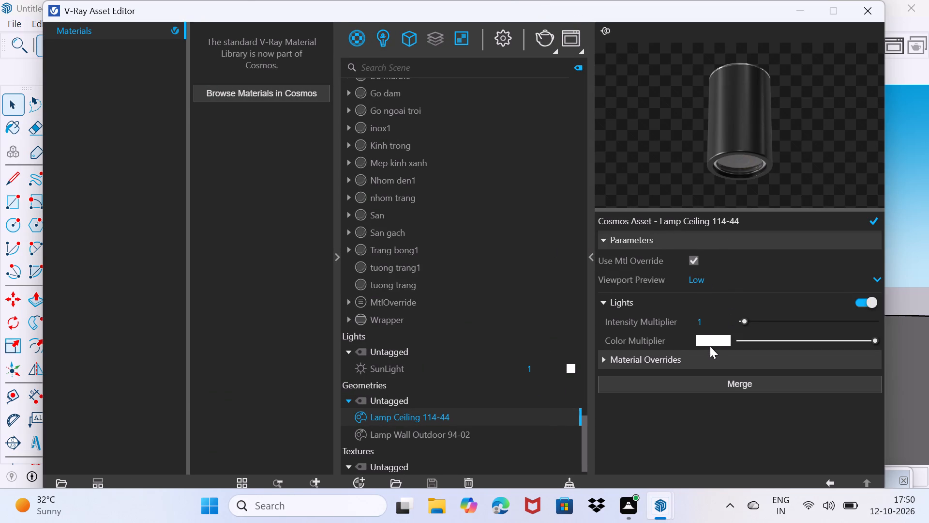
click(710, 338)
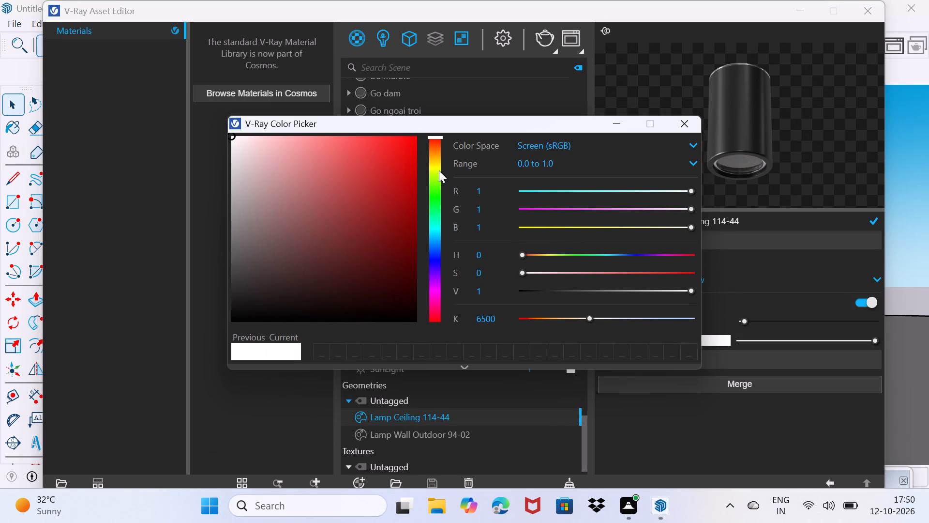
click(437, 162)
click(300, 143)
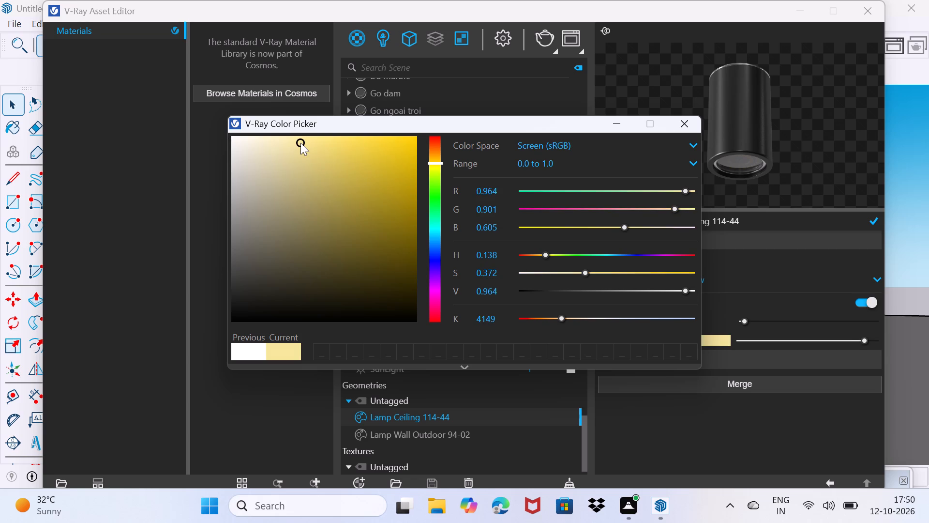
click(322, 149)
click(337, 140)
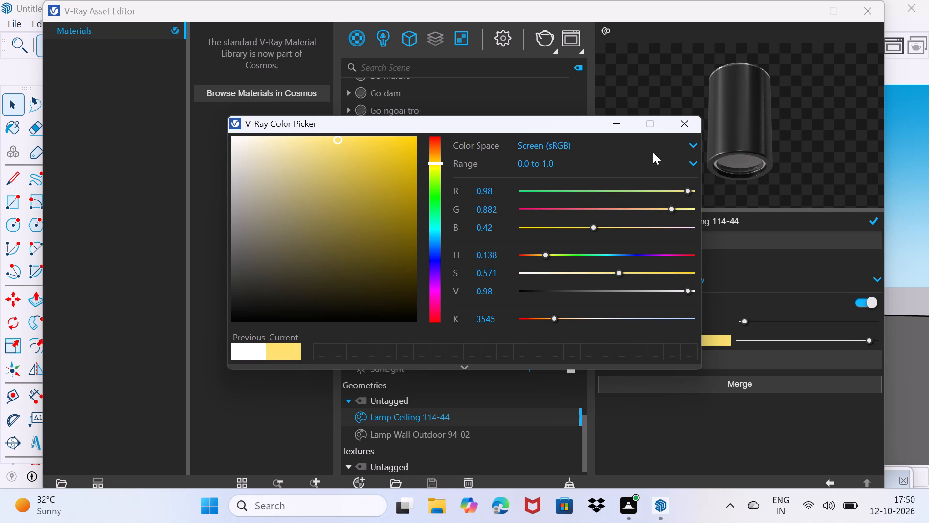
click(611, 124)
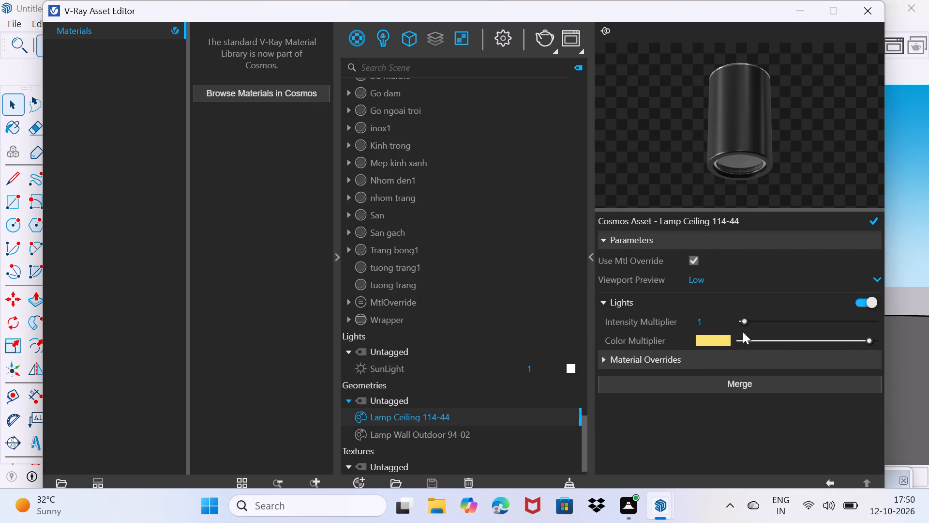
Raise the light Intensity Multiplier of Lamp Ceiling 114-44 to about 51.4 and return to the model.
drag(743, 322, 798, 321)
drag(798, 321, 803, 321)
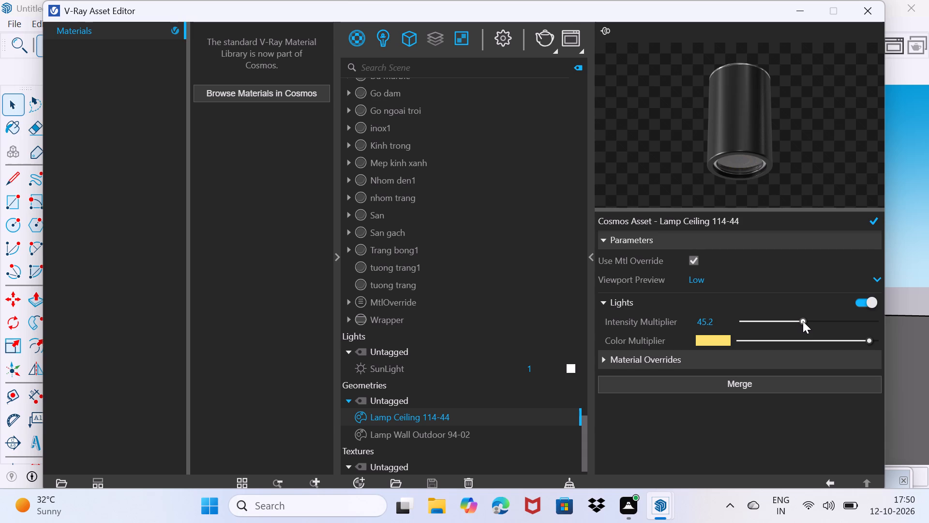
drag(803, 321, 811, 321)
click(799, 15)
Set the light Color Multiplier of the Lamp Wall Outdoor 94-02 on the far stone wall to yellow (R 0.921, G 0.847, B 0.345).
middle_drag(814, 236, 768, 264)
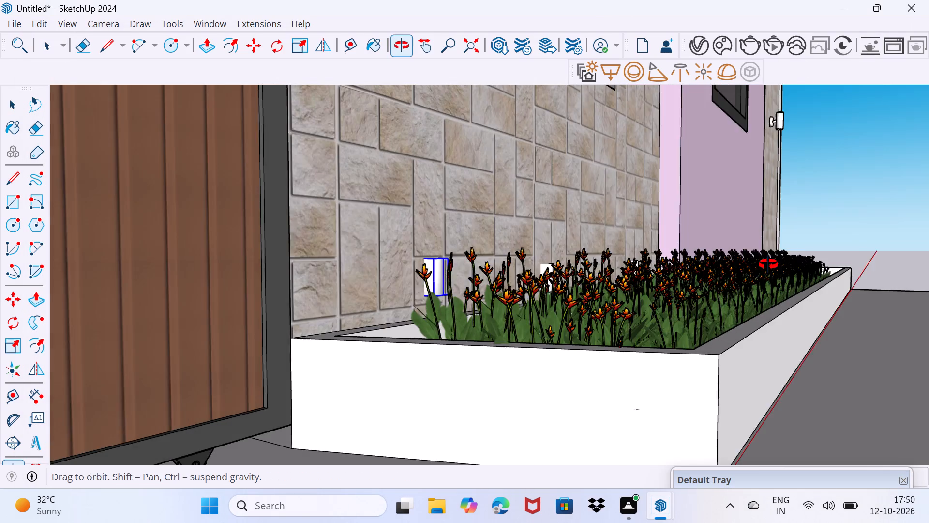
middle_drag(768, 264, 751, 278)
scroll(785, 198, down, 7)
middle_drag(807, 171, 735, 197)
scroll(735, 197, down, 10)
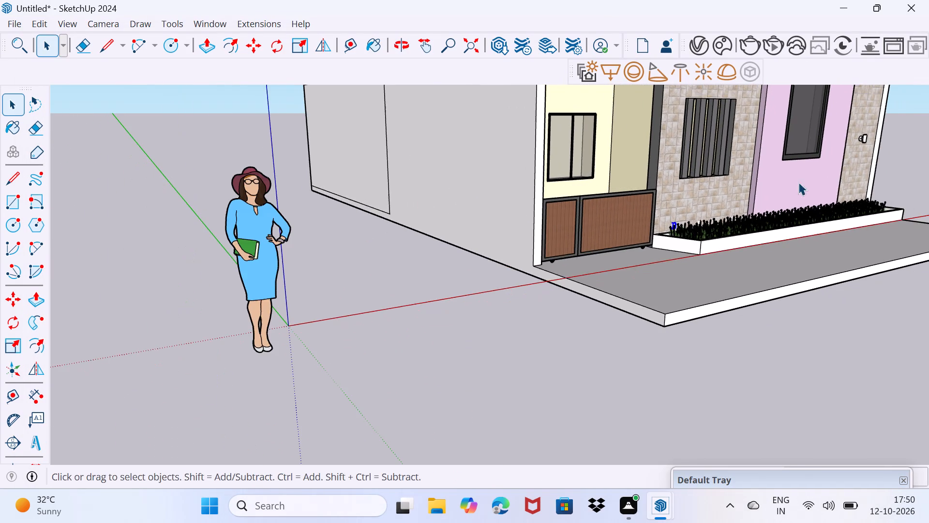
middle_drag(860, 154, 839, 160)
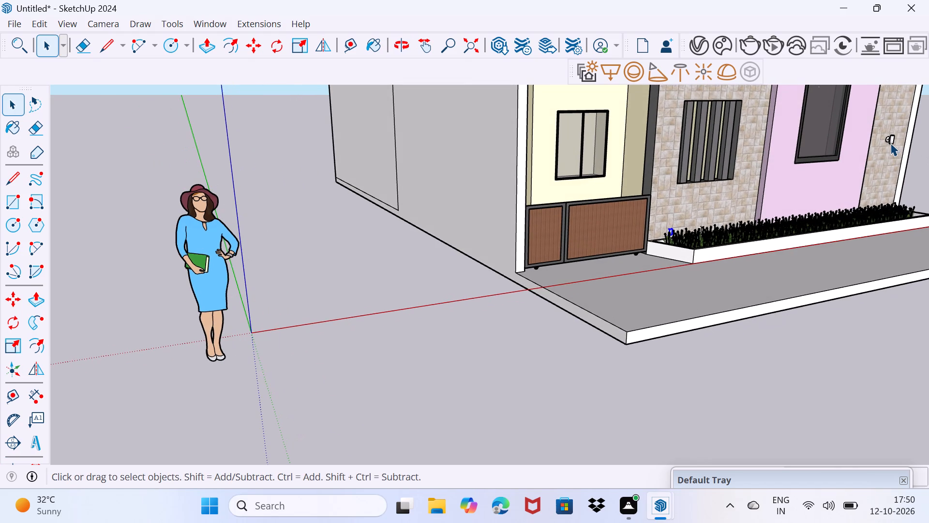
click(890, 143)
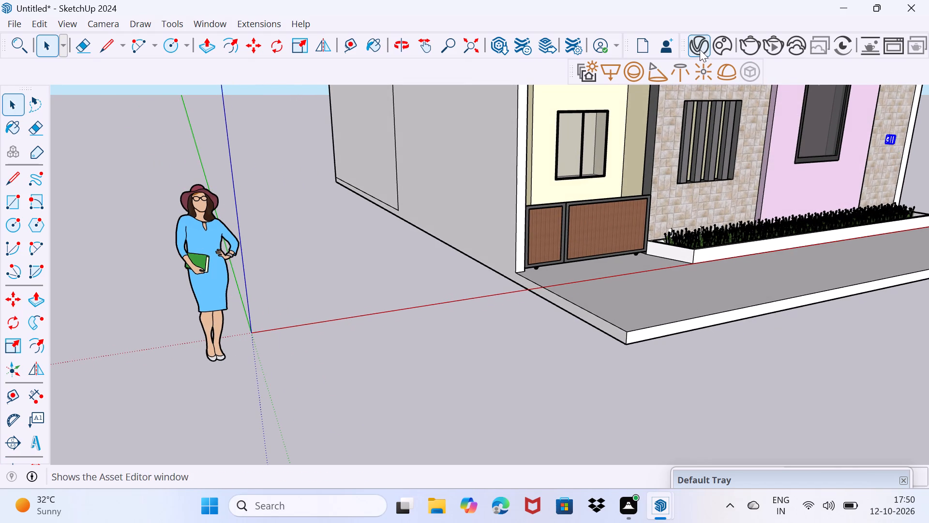
click(700, 49)
click(709, 341)
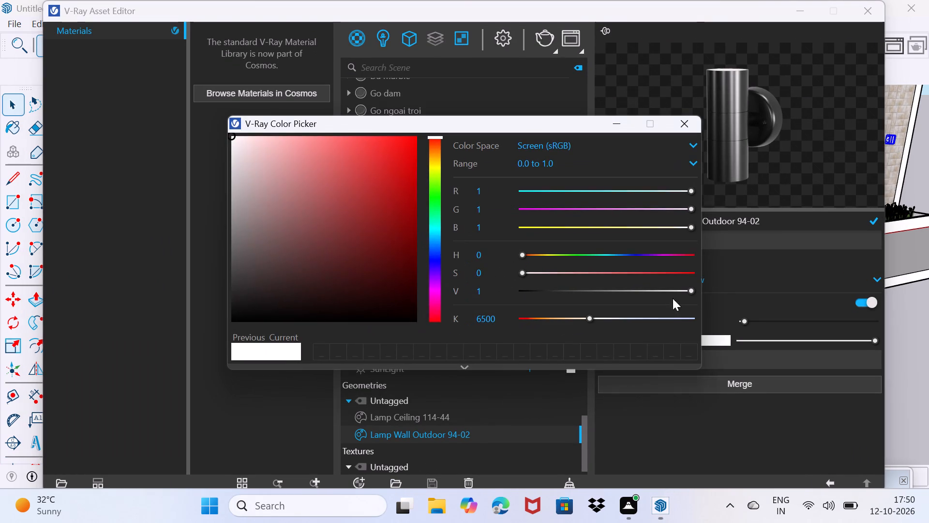
click(435, 164)
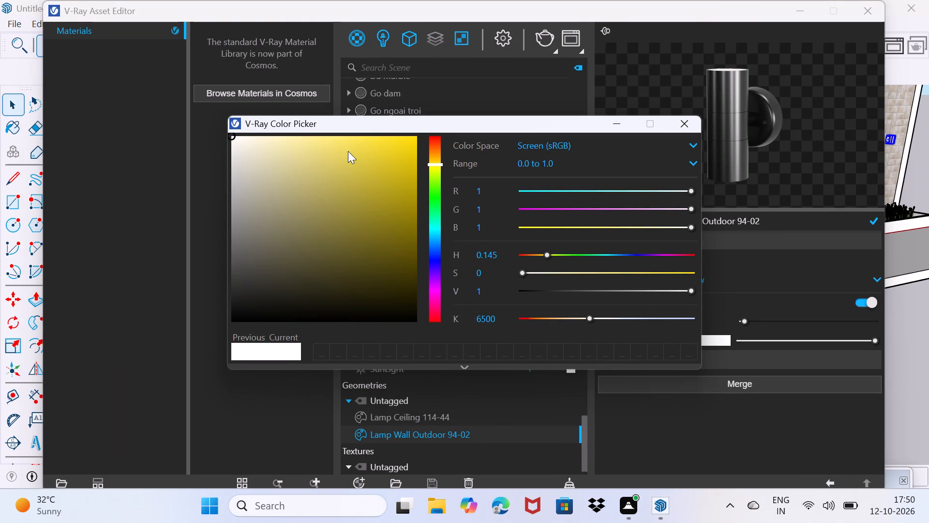
click(348, 151)
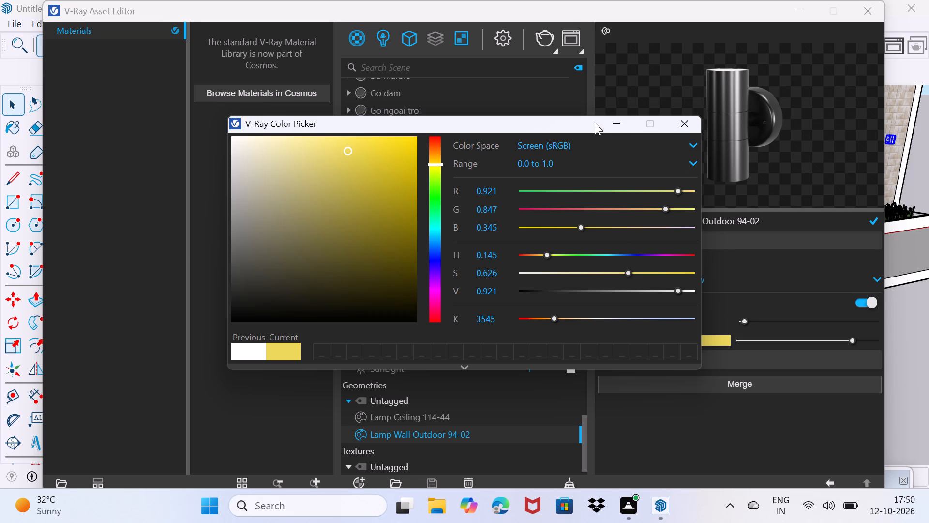
click(609, 120)
Raise the light Intensity Multiplier of Lamp Wall Outdoor 94-02 to about the middle of its range and return to the model.
drag(745, 320, 784, 316)
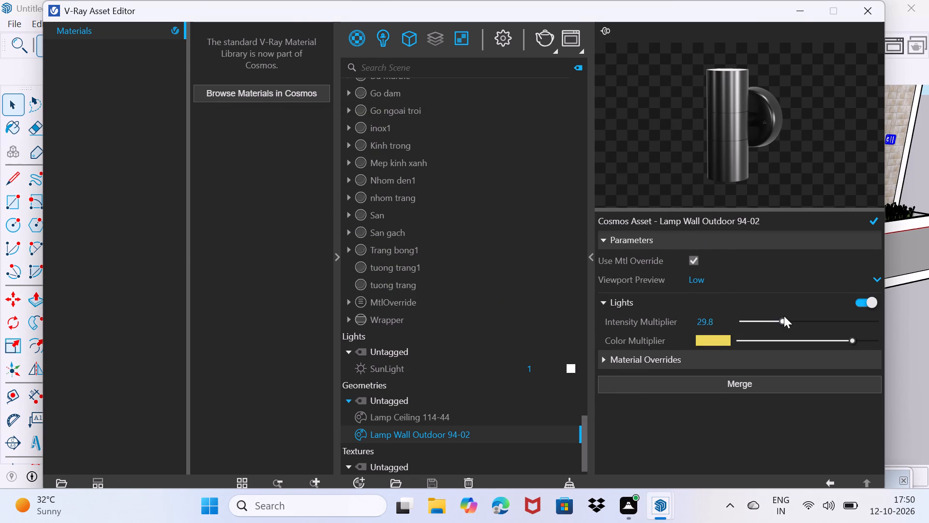
drag(784, 316, 812, 316)
click(796, 14)
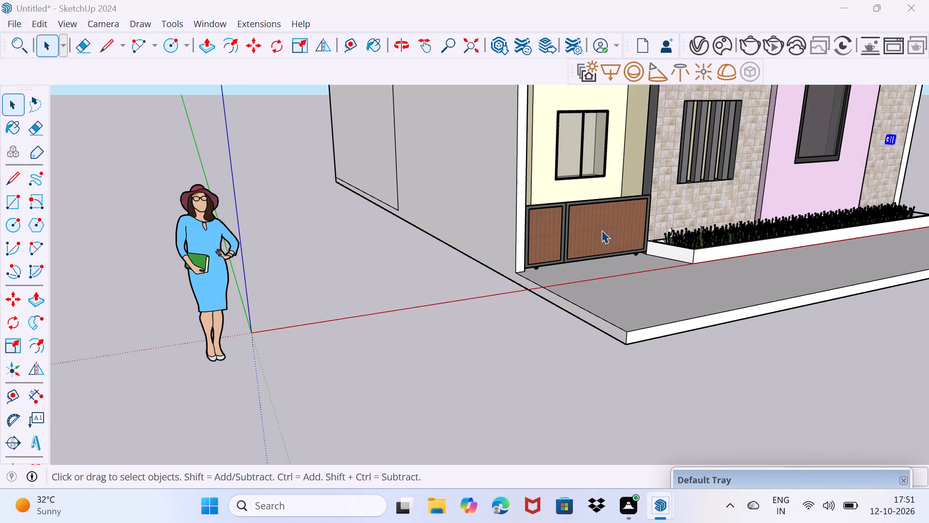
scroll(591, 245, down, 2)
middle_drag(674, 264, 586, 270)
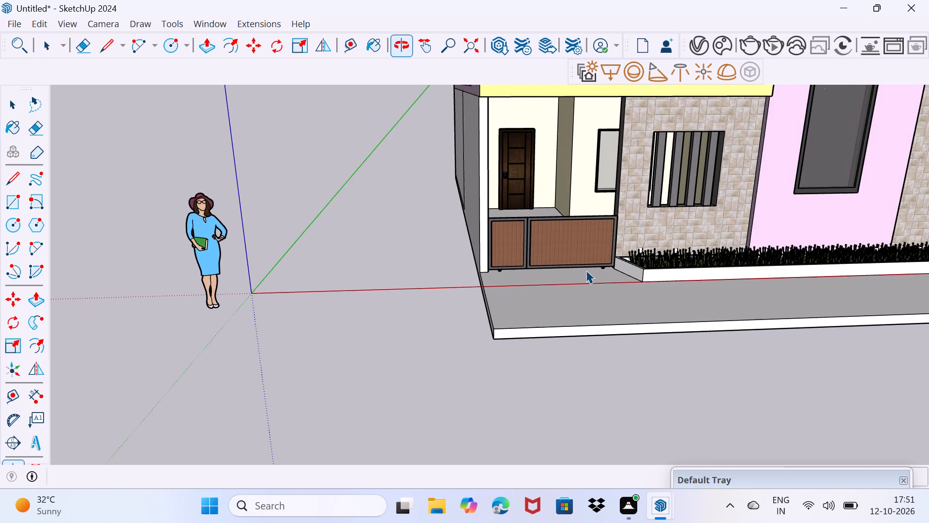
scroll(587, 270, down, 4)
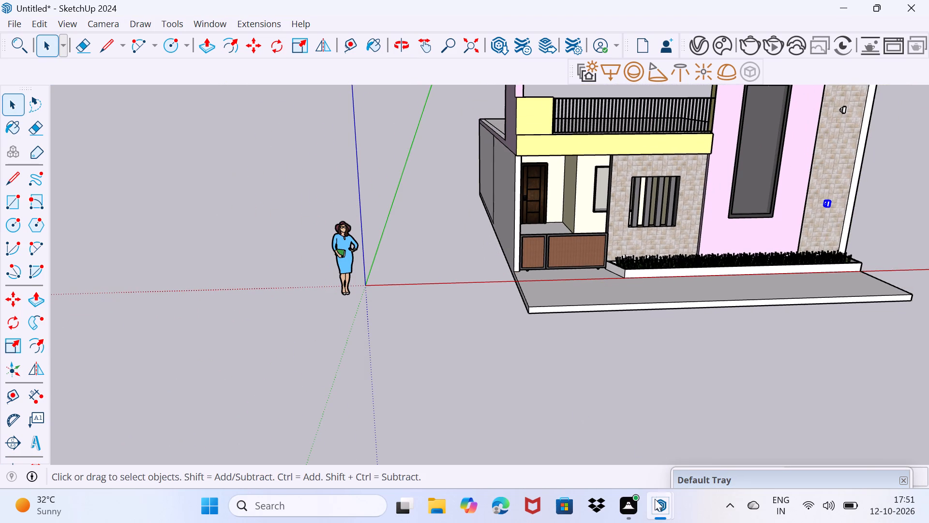
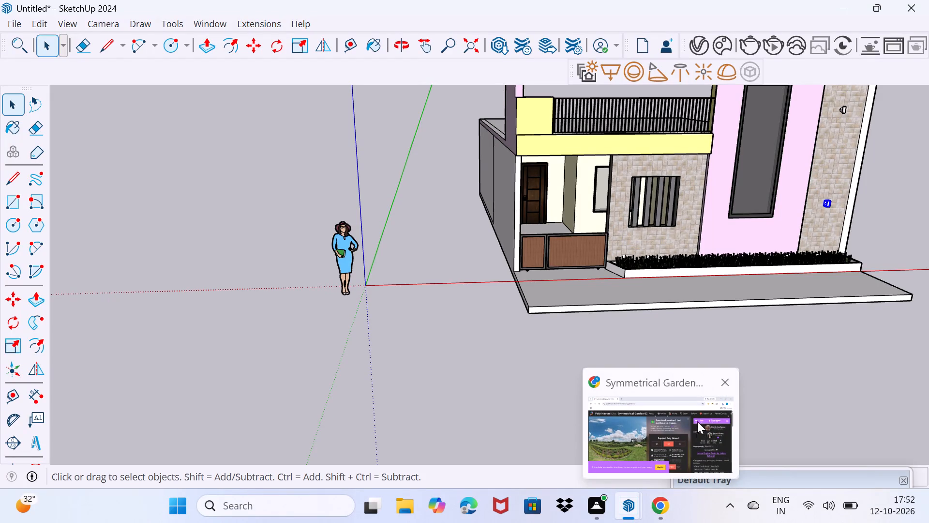
Close the browser window showing the Symmetrical Garden page.
click(726, 385)
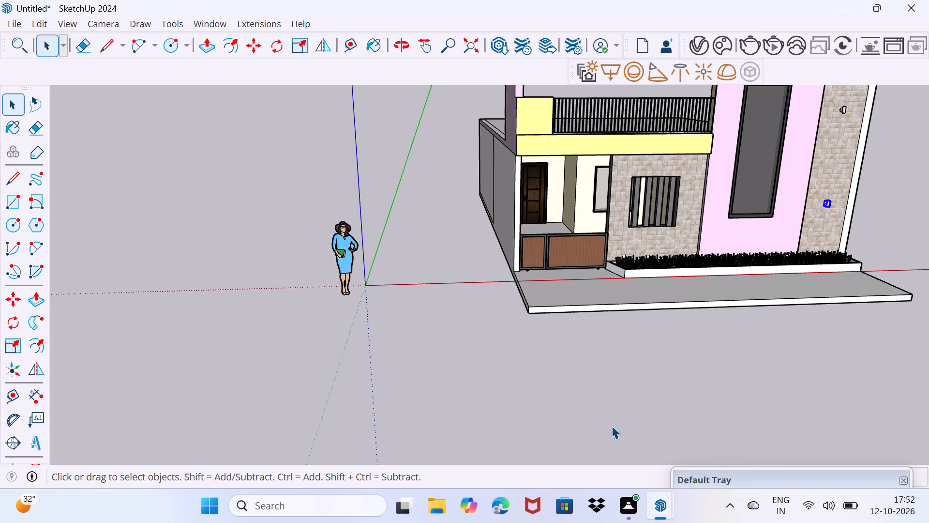
Place a V-Ray dome light in the open area between the human figure and the house.
scroll(582, 368, up, 1)
middle_drag(587, 362, 575, 368)
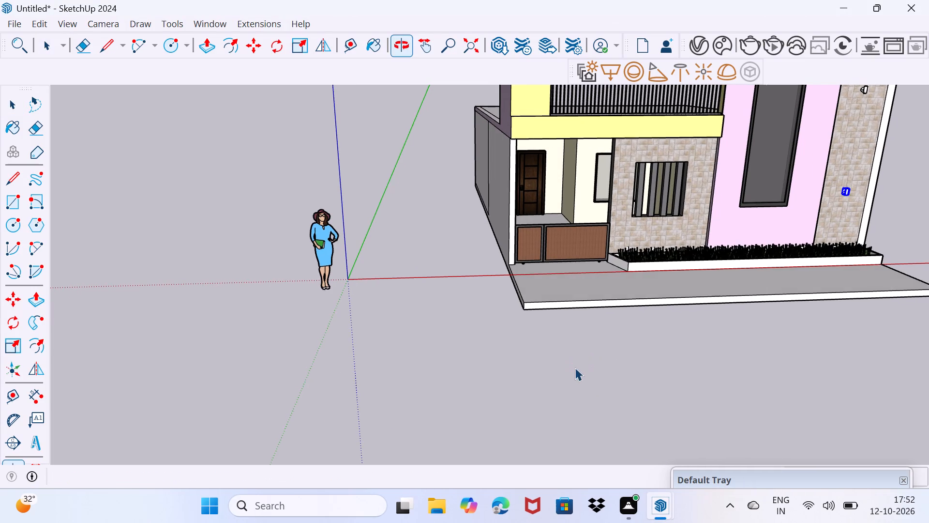
drag(570, 374, 587, 358)
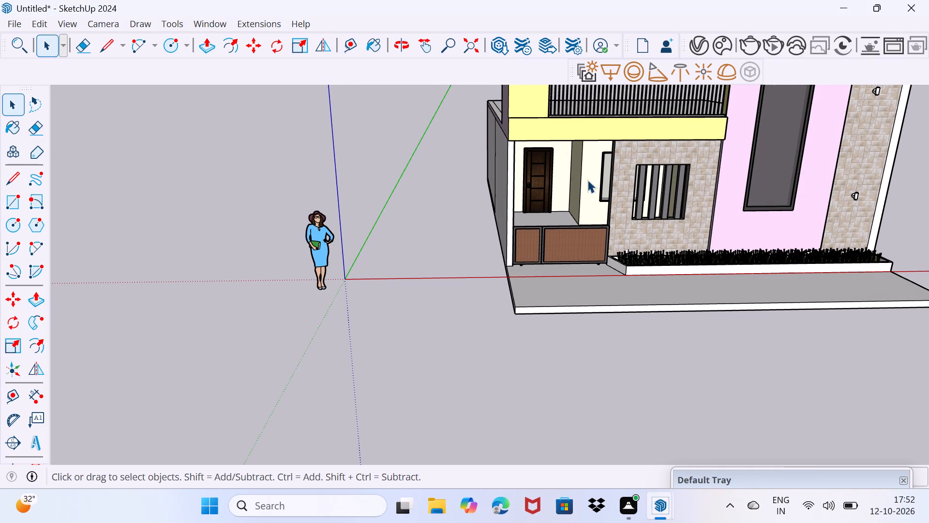
click(719, 76)
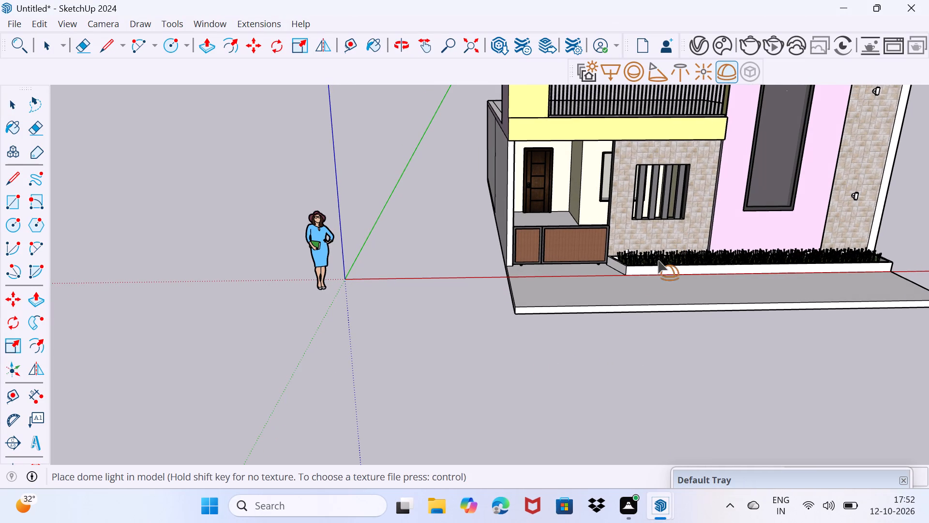
click(479, 227)
scroll(478, 226, up, 1)
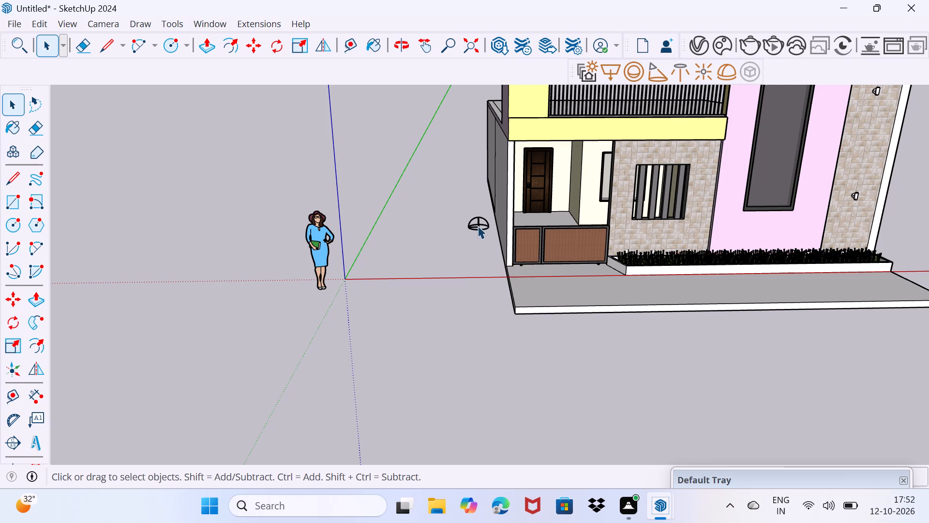
scroll(478, 226, down, 2)
Load the symmetrical_garden_02_4k image from Downloads as the dome light's HDR texture in the V-Ray Asset Editor.
click(478, 227)
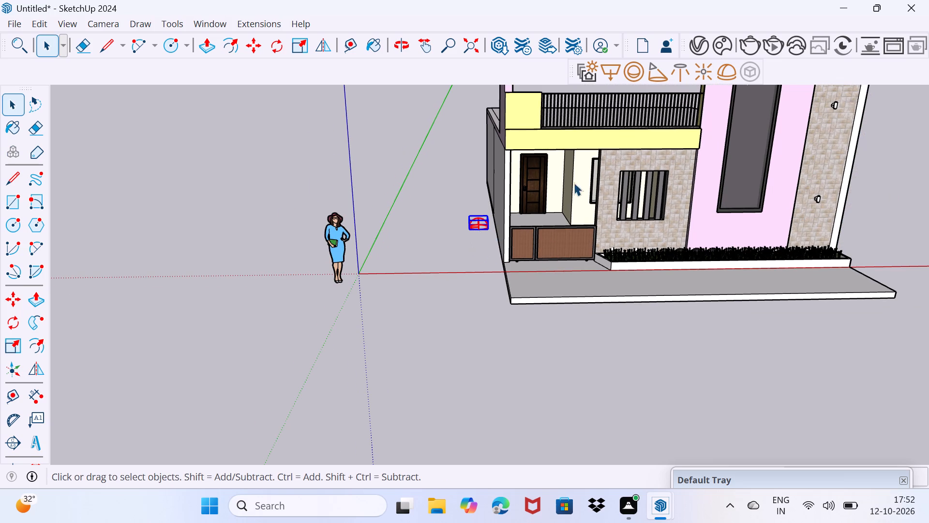
click(701, 38)
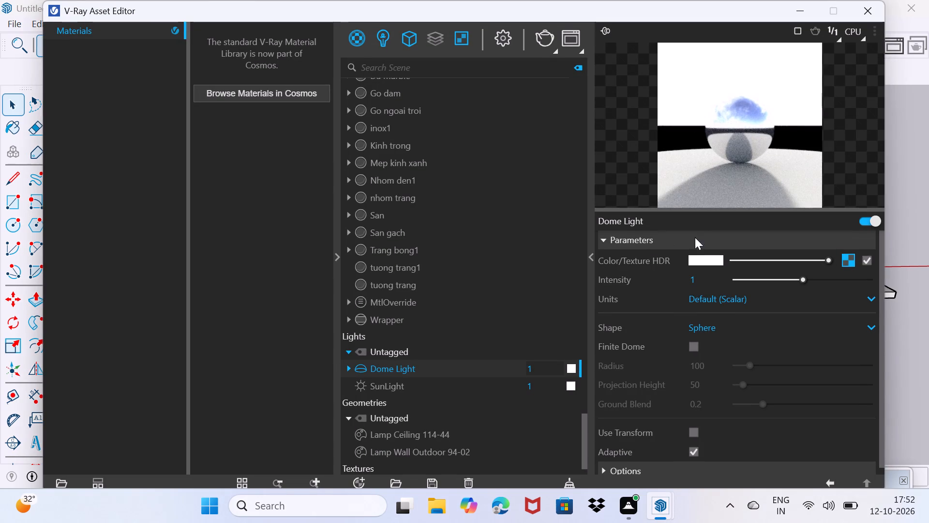
click(847, 259)
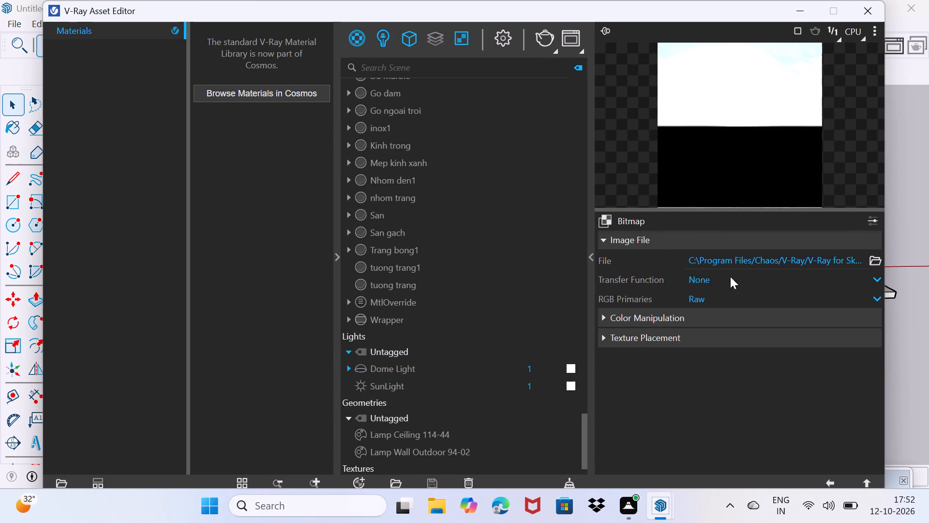
click(877, 261)
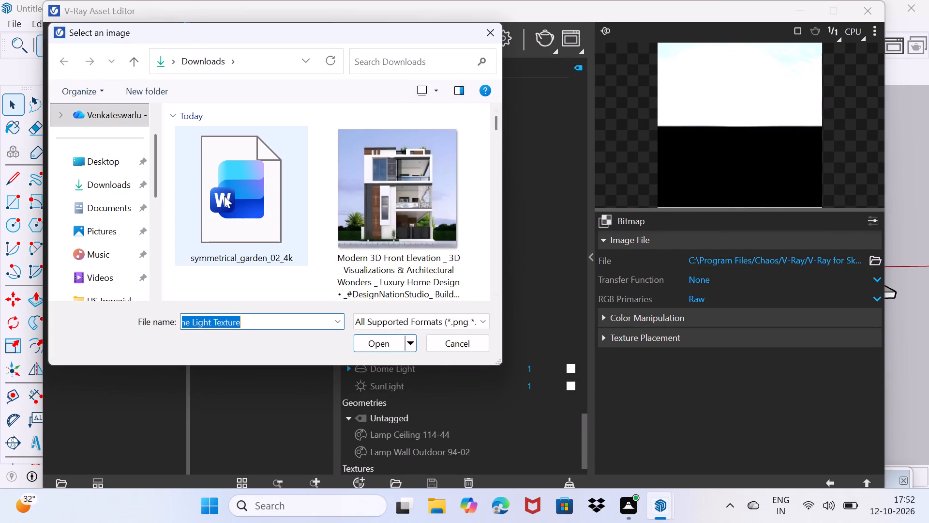
click(255, 190)
click(380, 337)
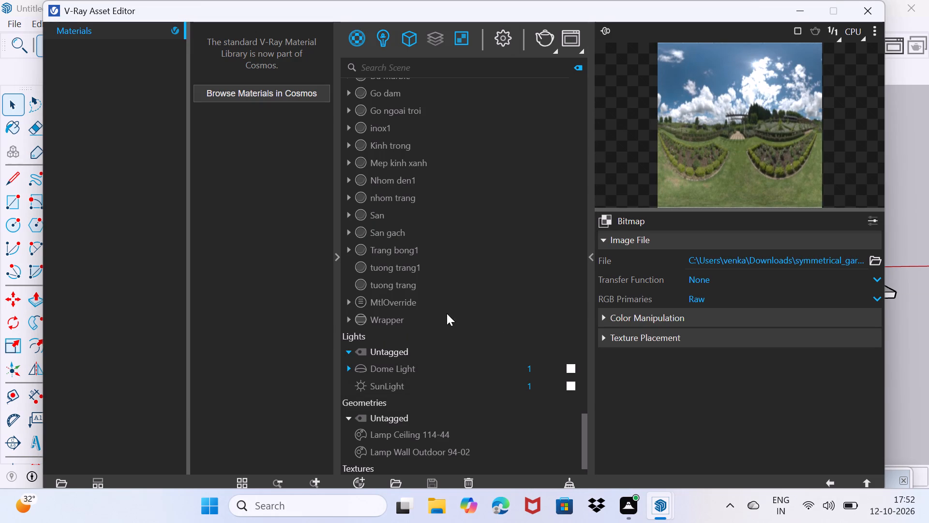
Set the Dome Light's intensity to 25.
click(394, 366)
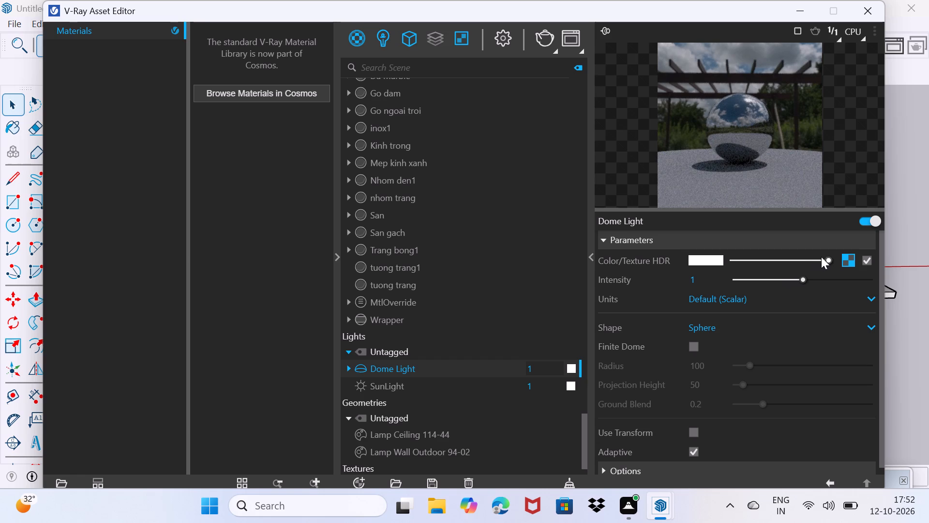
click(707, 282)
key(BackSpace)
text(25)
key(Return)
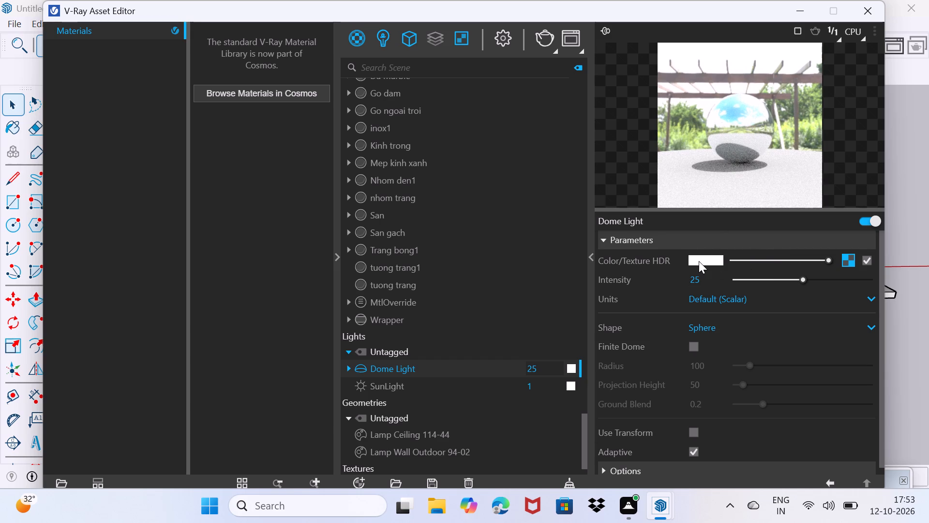
Set the Dome Light color to warm yellow (R 0.984, G 0.906, B 0.472).
click(702, 266)
click(703, 262)
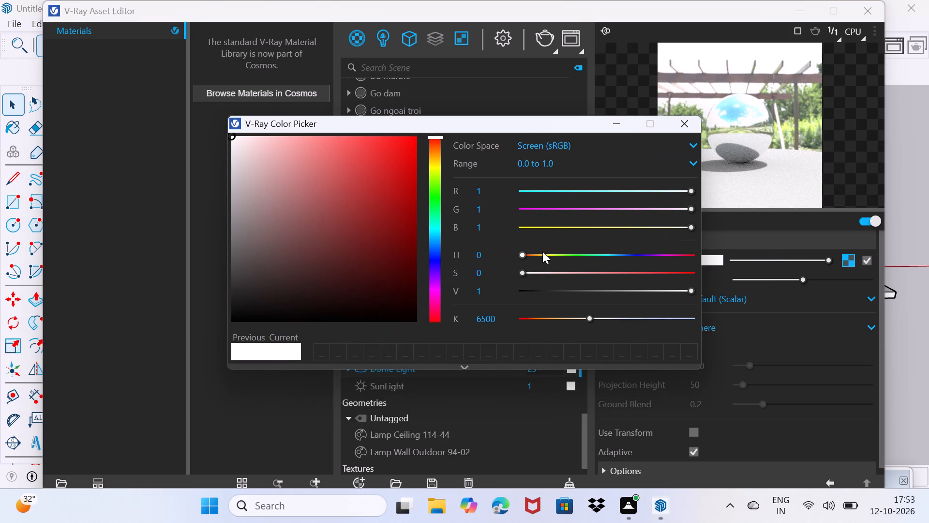
click(432, 163)
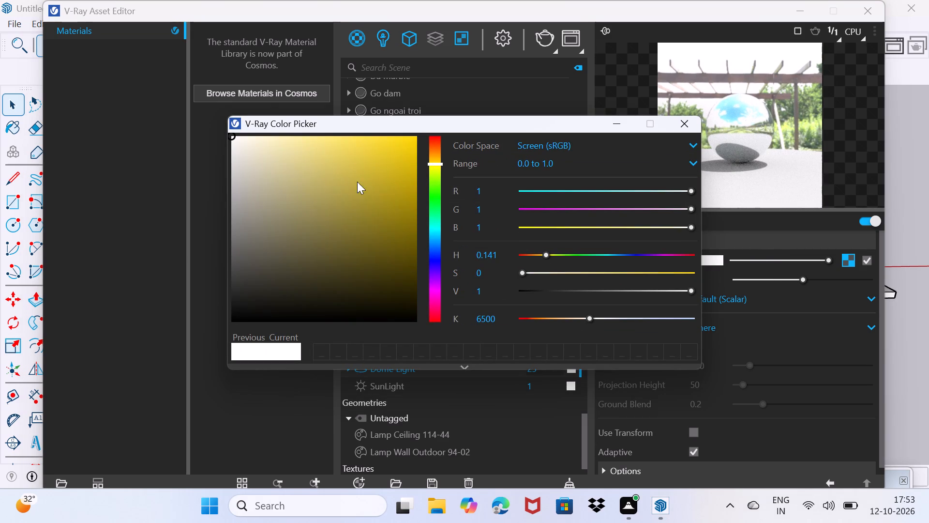
drag(231, 136, 298, 146)
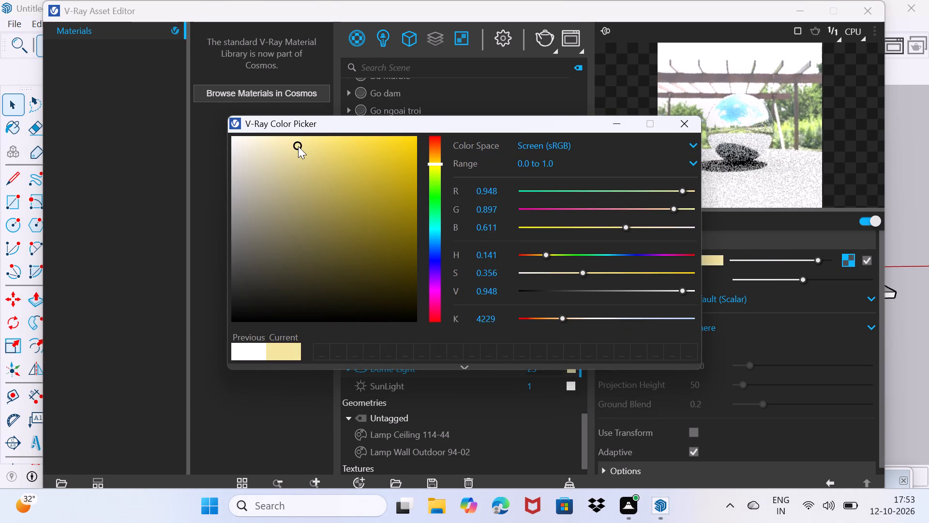
drag(298, 146, 328, 139)
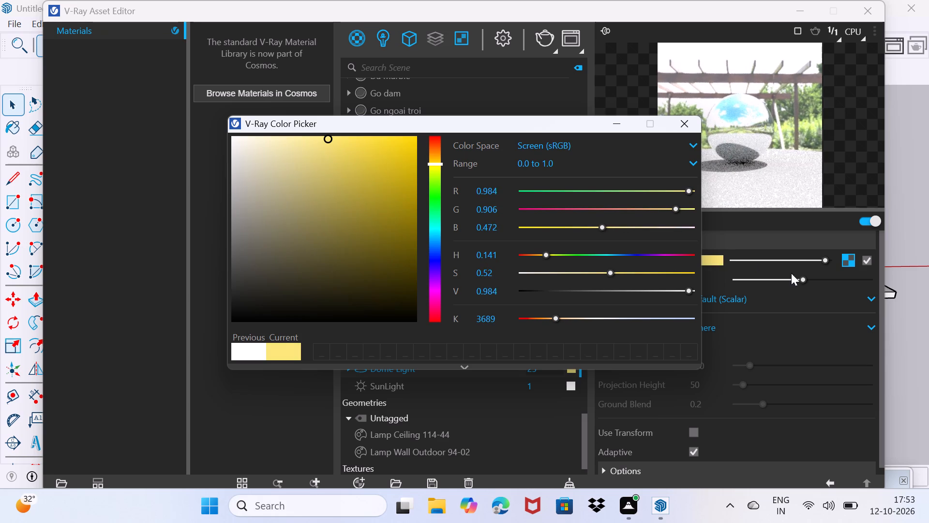
Set the Dome Light's intensity to about 14.6.
drag(800, 278, 778, 278)
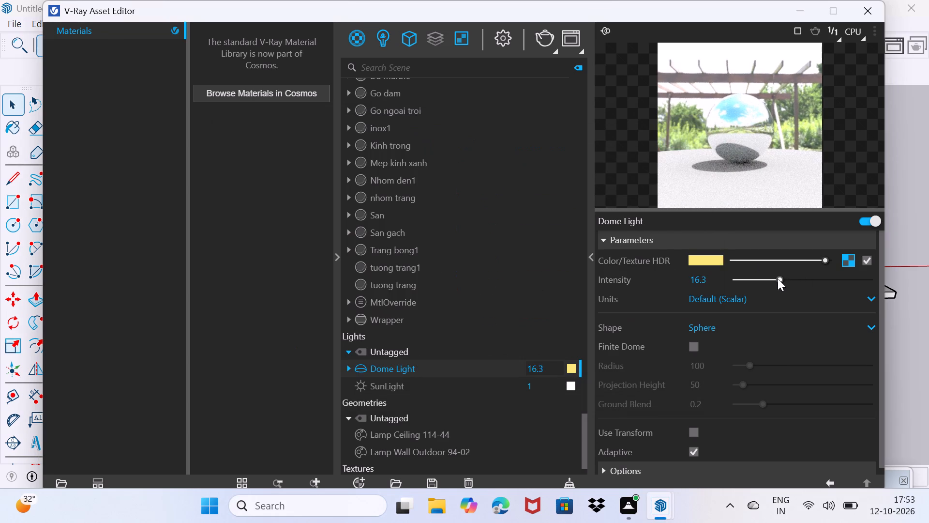
drag(778, 278, 775, 278)
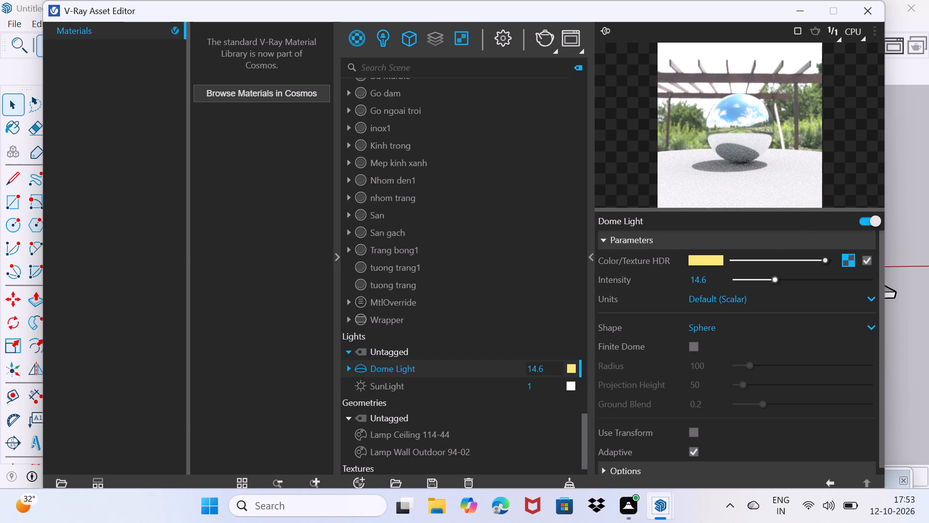
Set the SunLight's Intensity Multiplier to about 1.035.
scroll(473, 308, down, 3)
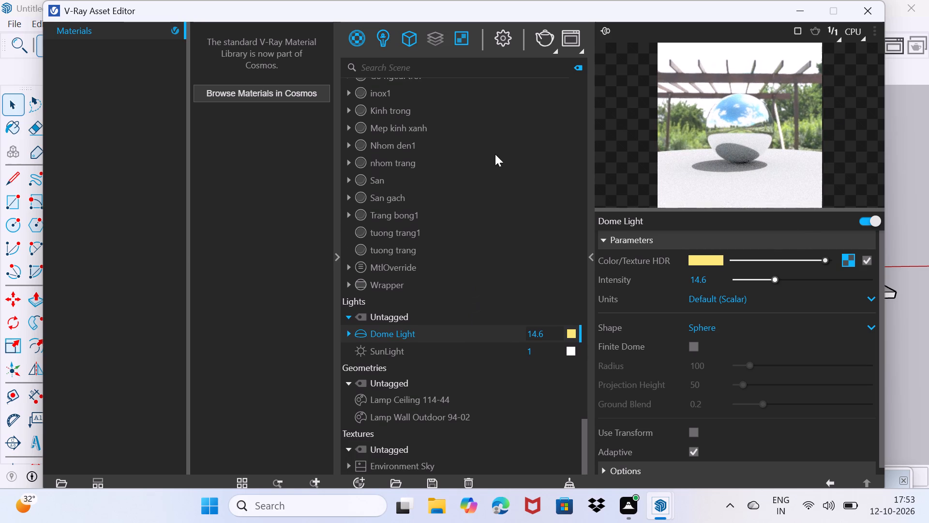
double_click(439, 349)
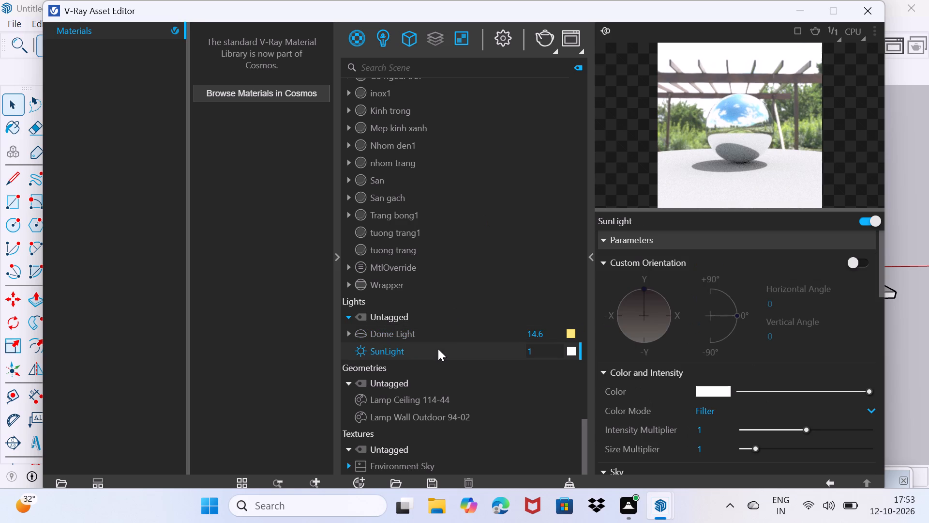
scroll(741, 362, down, 3)
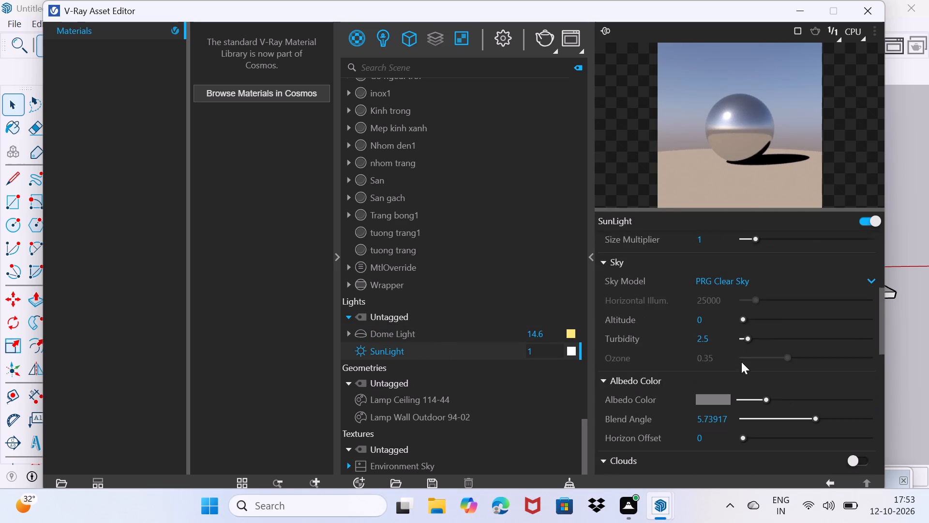
scroll(783, 325, up, 2)
drag(803, 354, 807, 355)
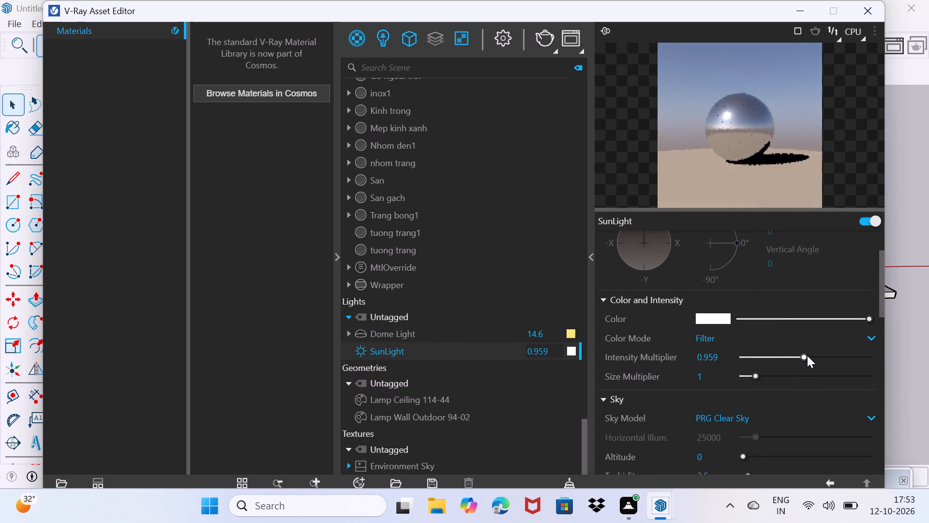
drag(807, 355, 809, 356)
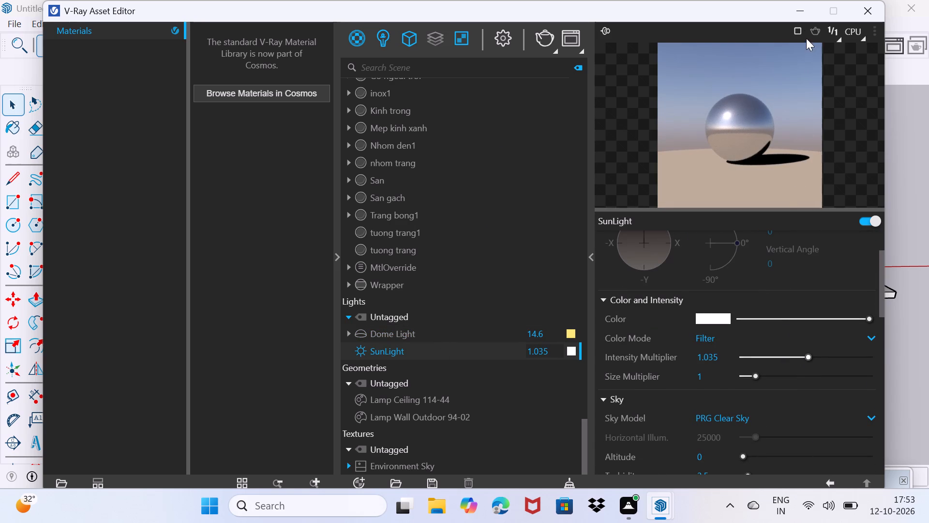
In the V-Ray render output settings, enable Safe Frame and set the aspect ratio to 4:3 - Picture.
click(505, 41)
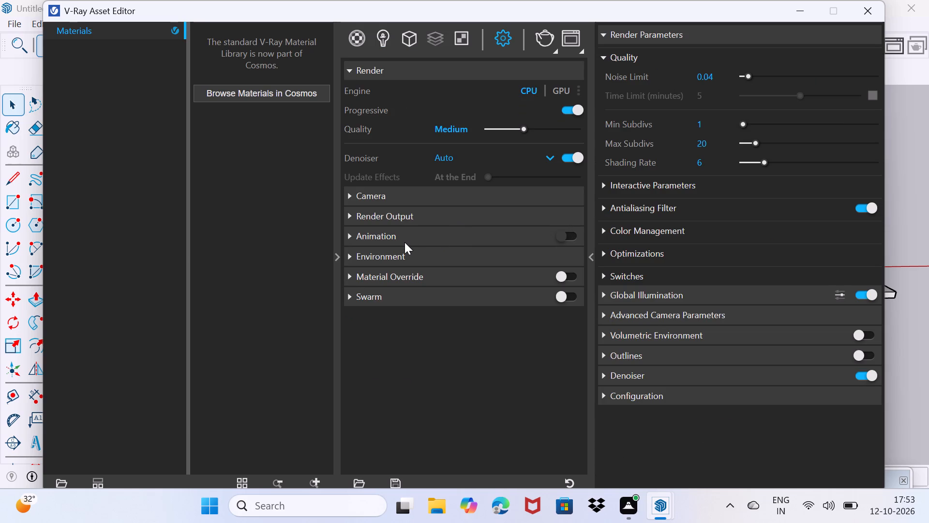
click(405, 240)
click(409, 325)
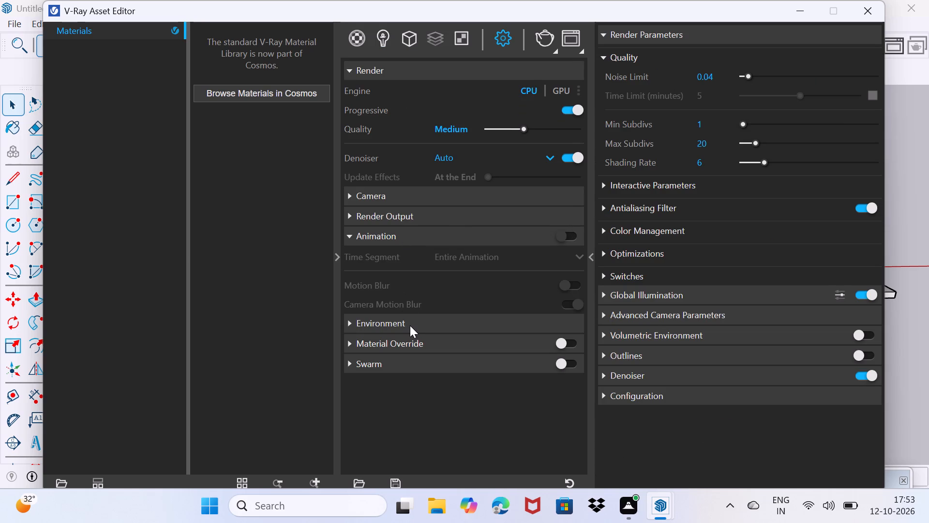
click(414, 218)
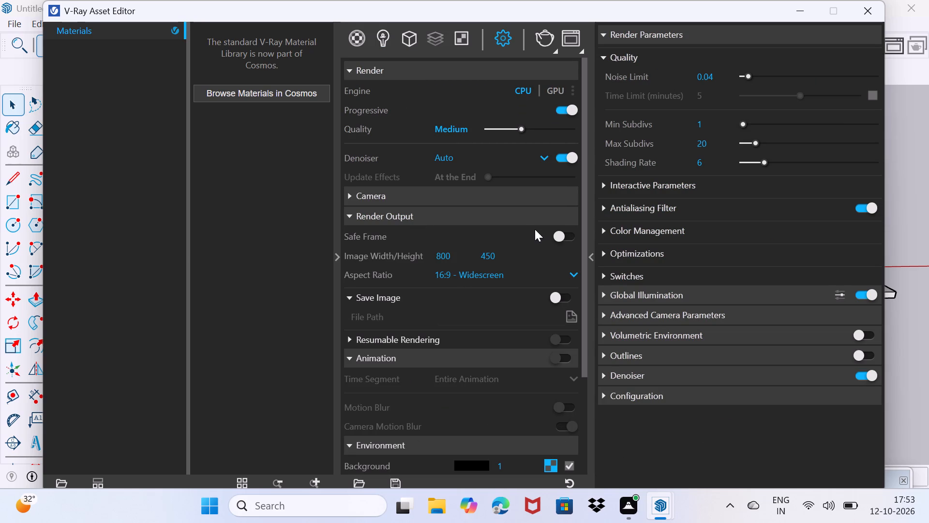
click(570, 236)
click(501, 280)
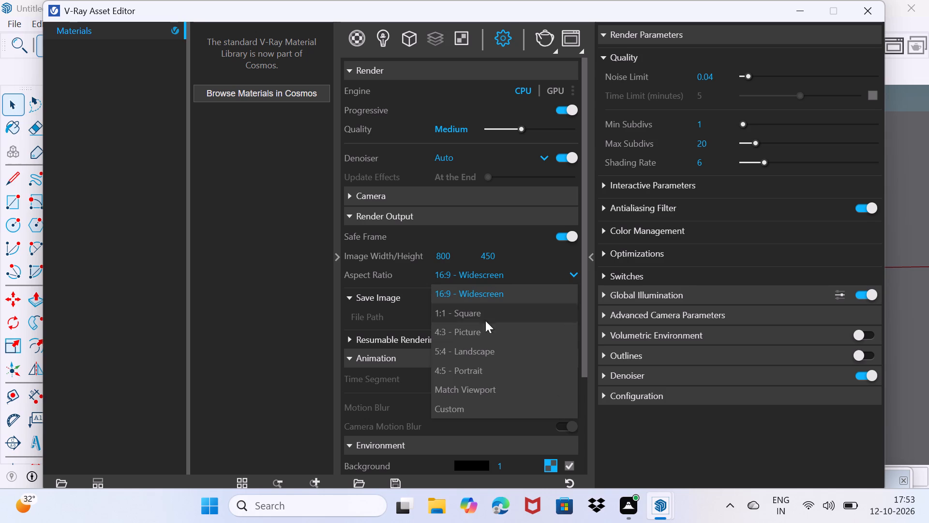
click(479, 330)
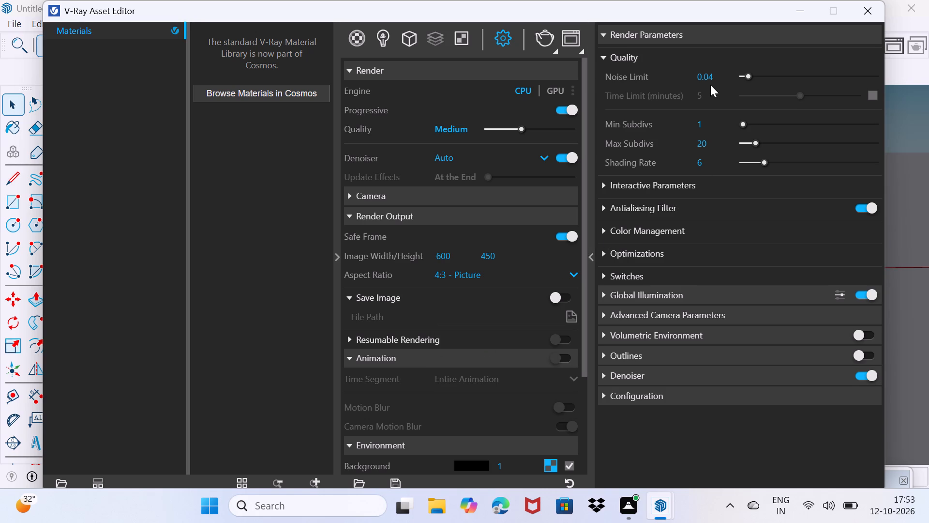
Set the render quality's Noise Limit to 0.06 and Max Subdivs to 54.
click(718, 78)
key(BackSpace)
key(6)
drag(757, 144, 774, 142)
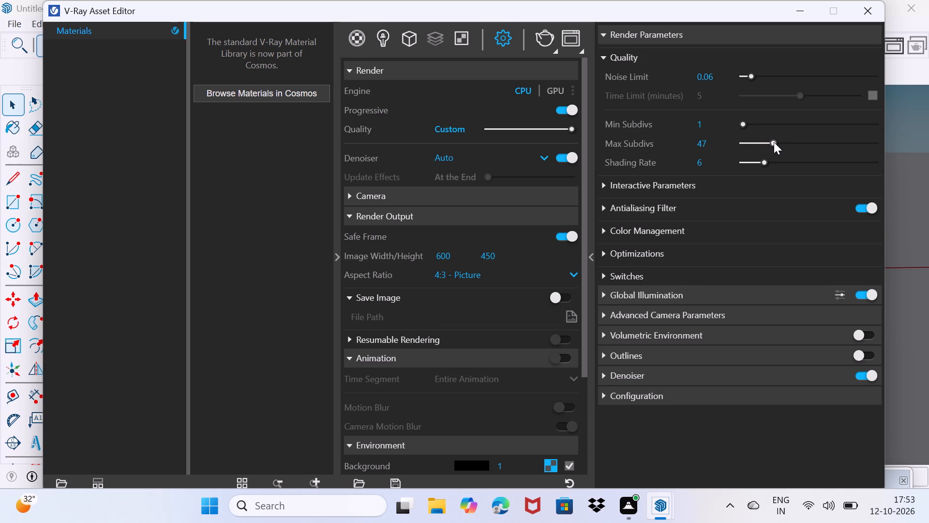
drag(774, 142, 779, 142)
Set the Opacity Depth in the render optimizations to 70.
click(661, 254)
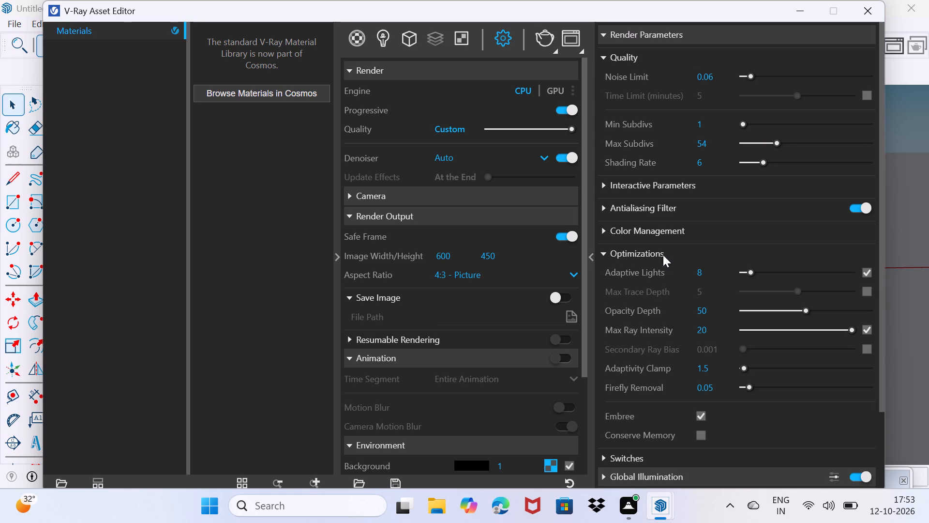
click(723, 312)
key(BackSpace)
key(BackSpace)
text(70)
key(Return)
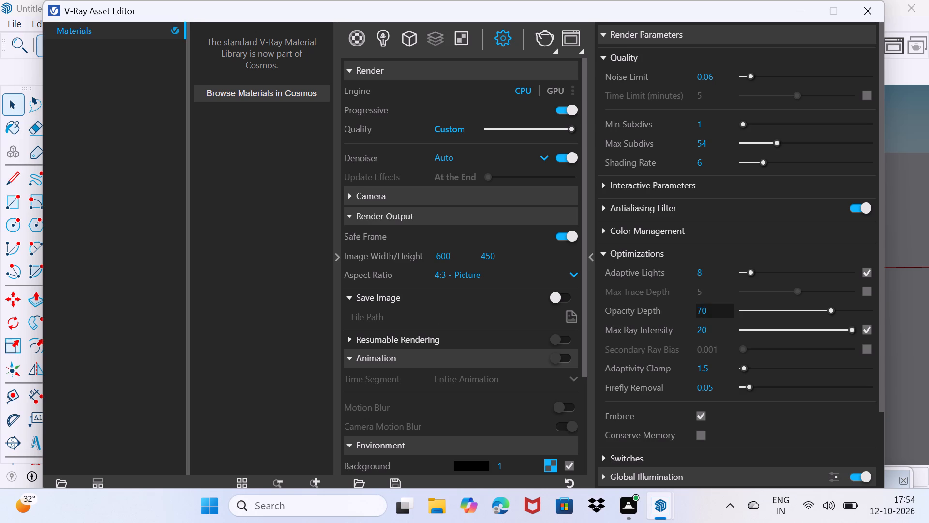
Look over the remaining V-Ray render settings and minimize the Asset Editor to return to the house model.
scroll(708, 392, down, 6)
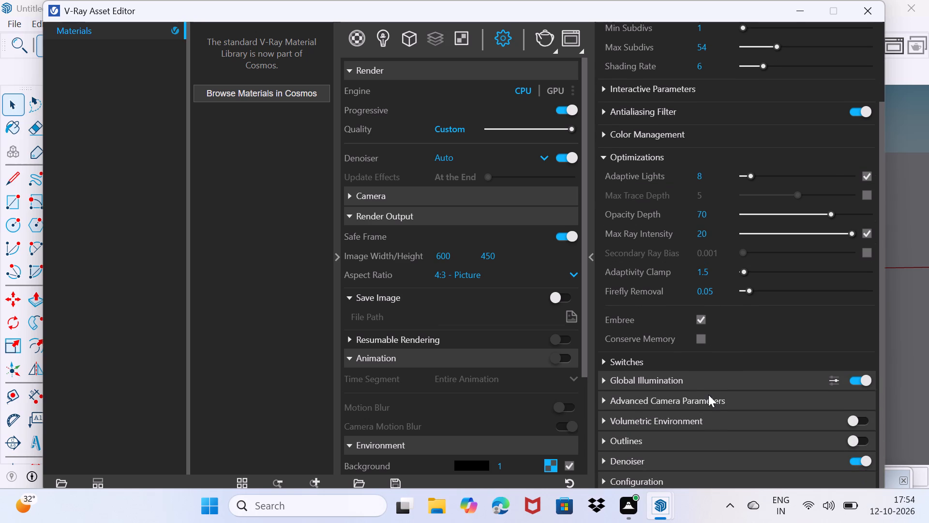
scroll(681, 313, up, 2)
scroll(539, 129, down, 2)
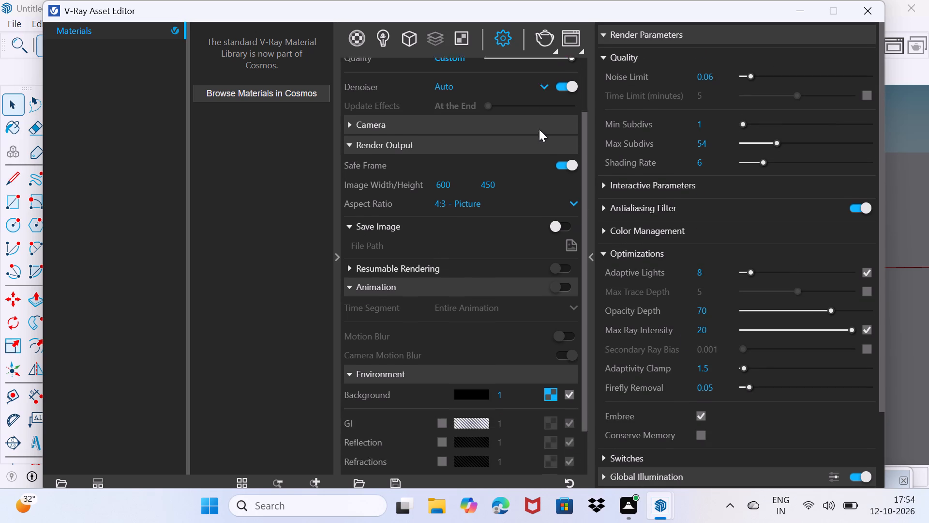
scroll(528, 186, up, 3)
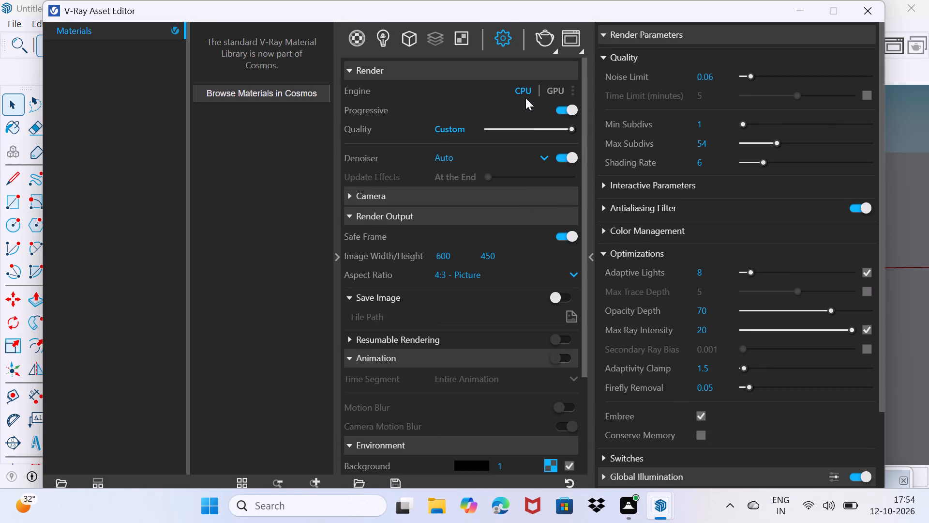
scroll(525, 98, up, 1)
click(808, 9)
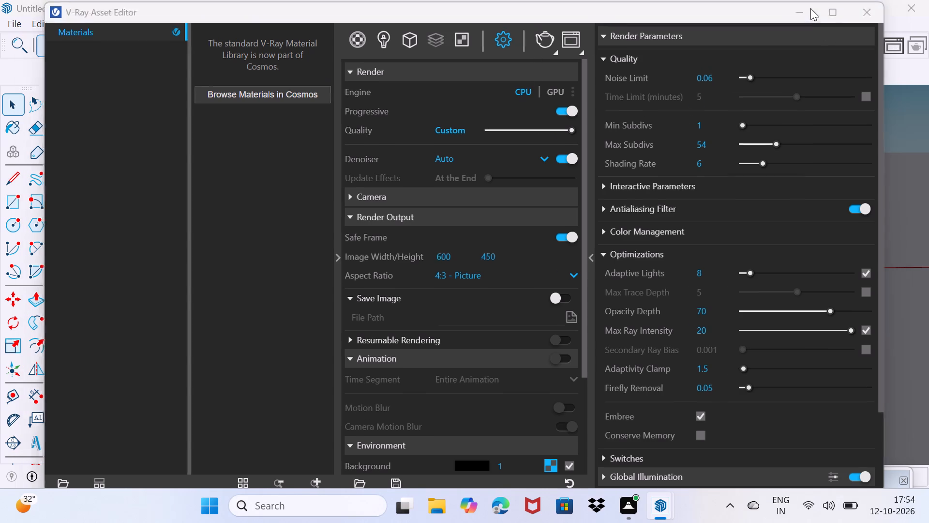
click(685, 124)
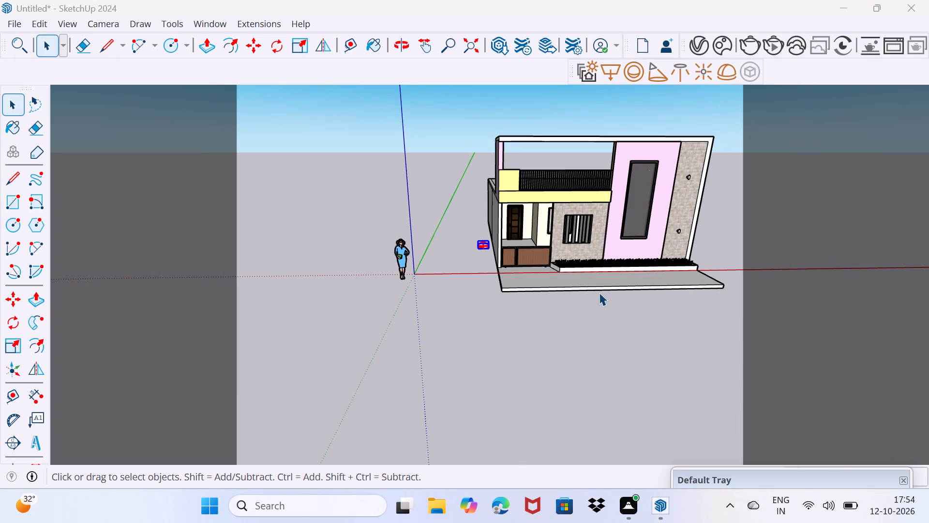
Bring the Default Tray up beside the house front and enlarge it to show the material swatches.
drag(584, 299, 589, 273)
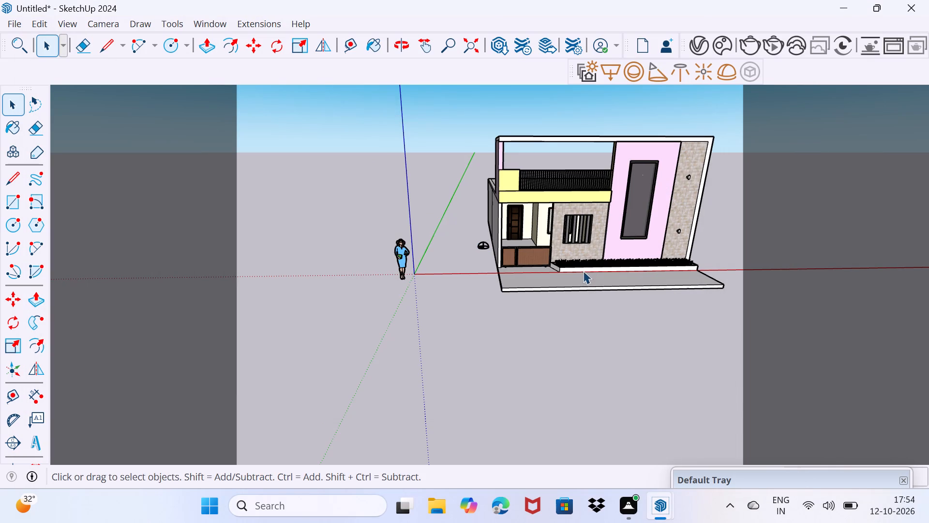
middle_drag(583, 270, 425, 319)
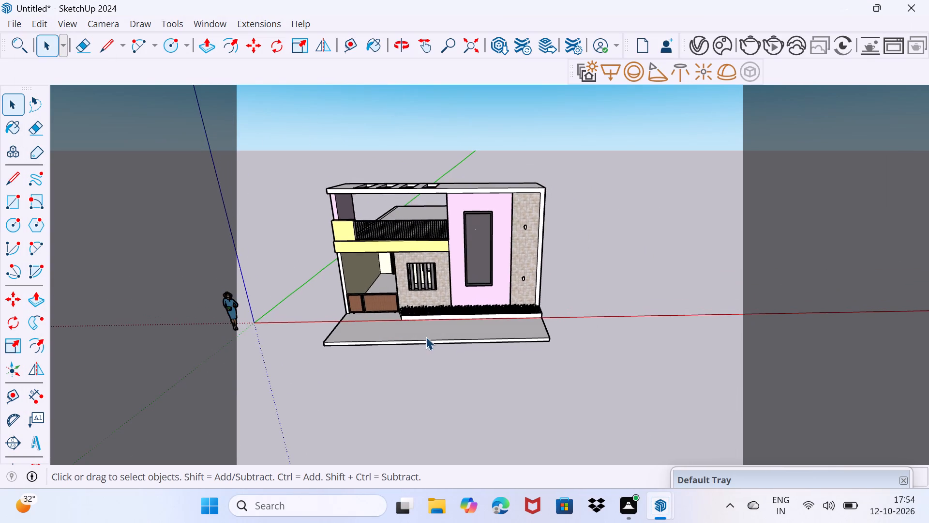
scroll(426, 330, up, 2)
middle_drag(427, 330, 445, 273)
scroll(421, 278, up, 2)
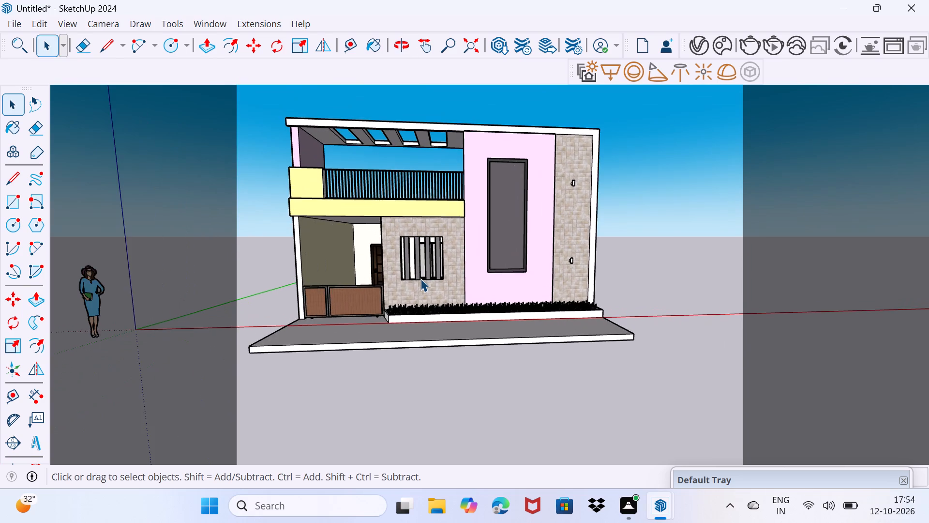
scroll(420, 278, up, 2)
middle_drag(420, 278, 442, 346)
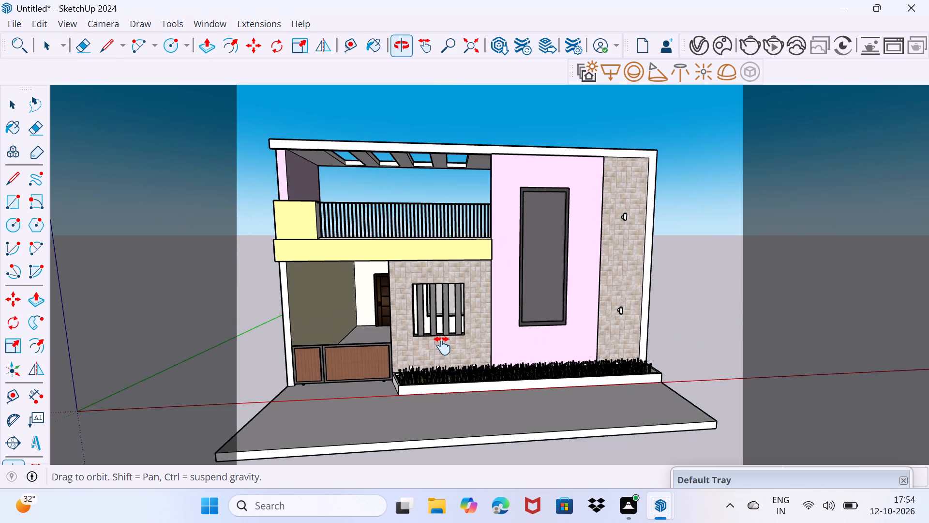
middle_drag(442, 346, 445, 353)
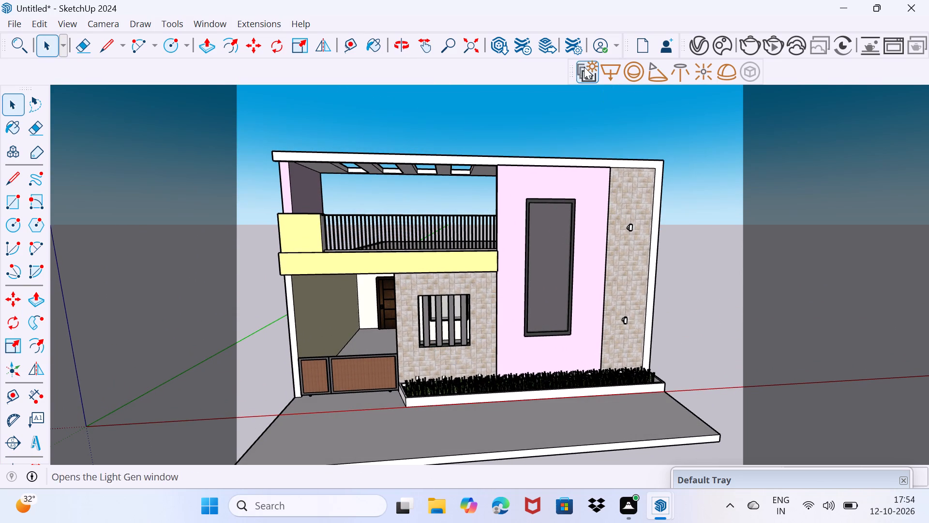
click(228, 27)
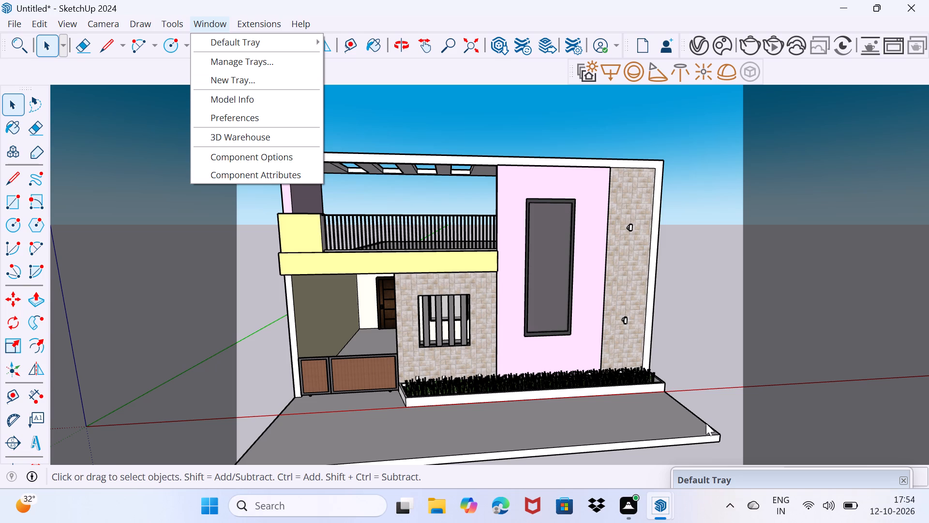
drag(772, 473, 733, 173)
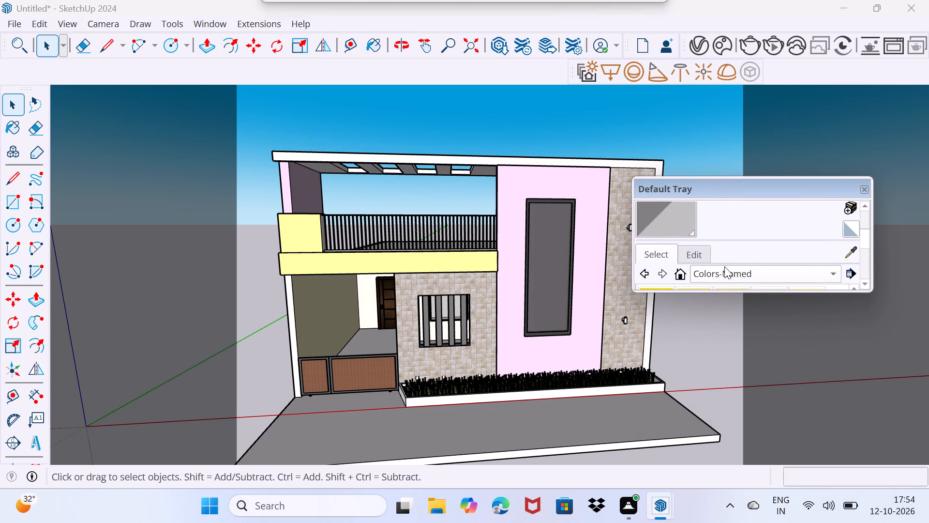
drag(740, 290, 734, 399)
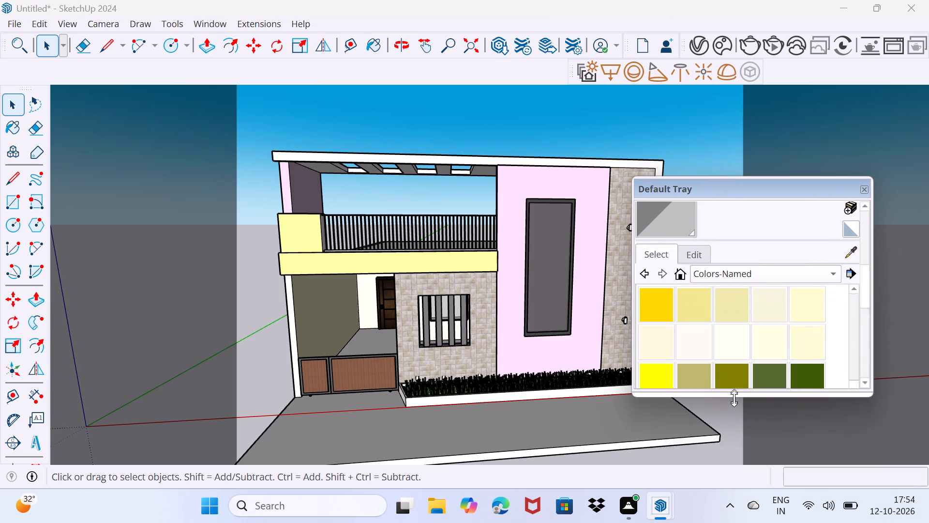
drag(734, 399, 735, 400)
Paint the paved slab in front of the house with a dark grey material from the Tile collection, and tuck the tray away.
click(754, 275)
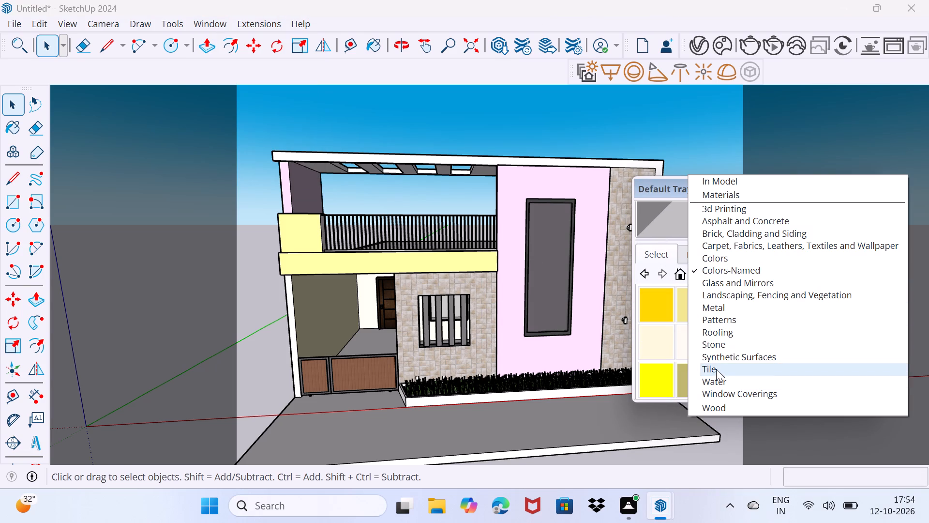
click(716, 368)
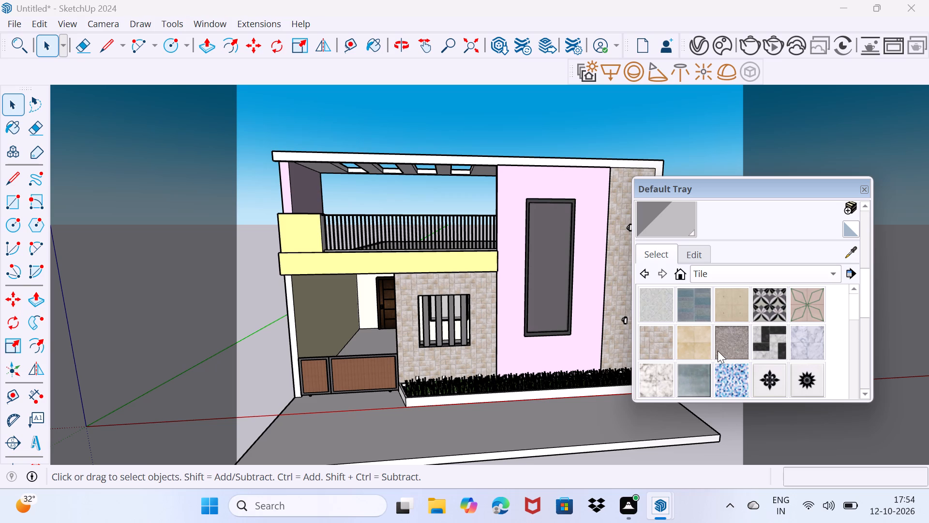
scroll(717, 351, down, 5)
scroll(712, 360, up, 2)
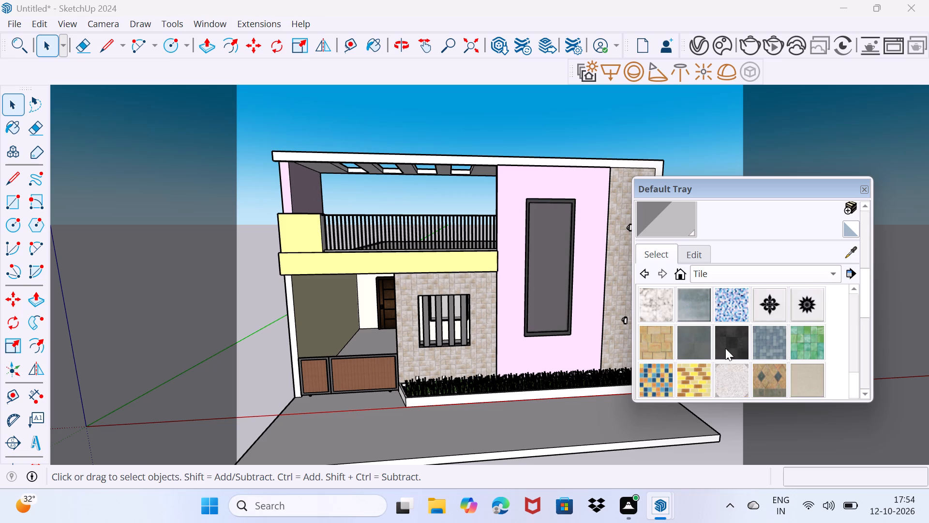
click(701, 346)
click(535, 431)
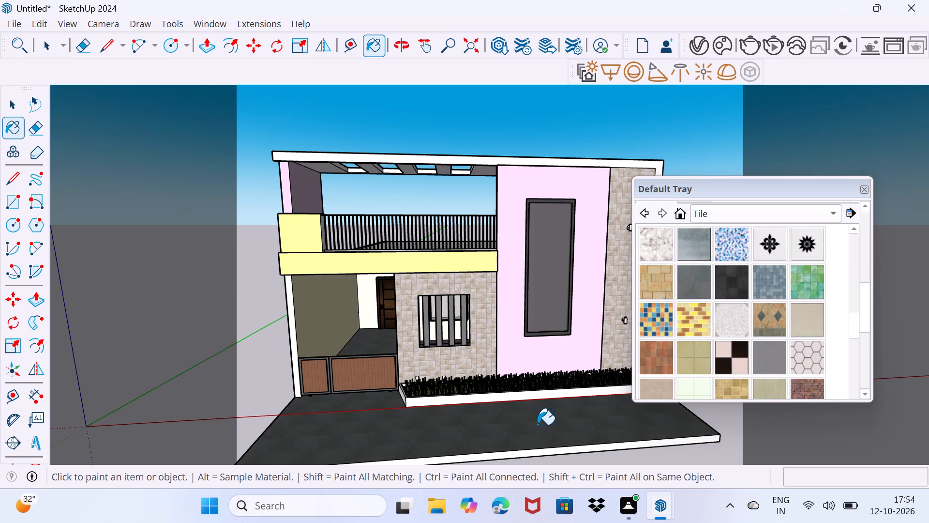
scroll(538, 425, up, 2)
scroll(538, 424, down, 2)
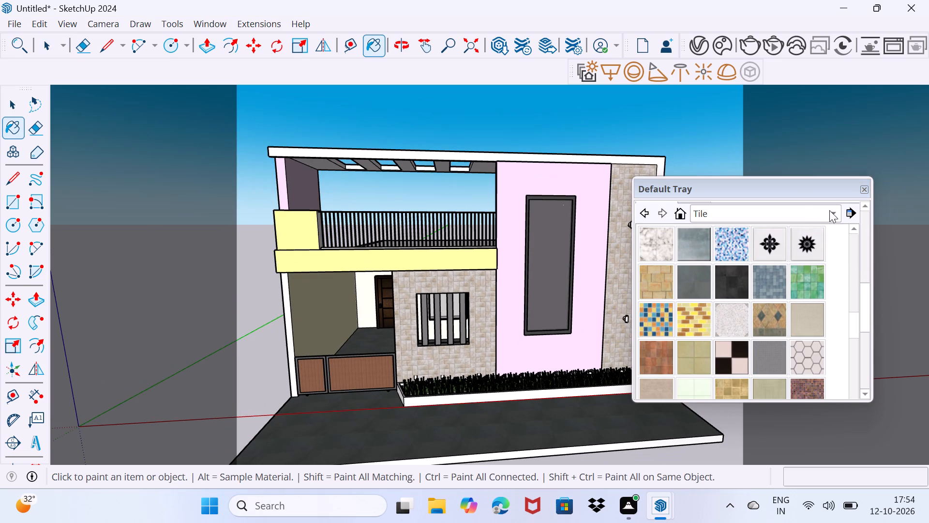
drag(792, 185, 755, 474)
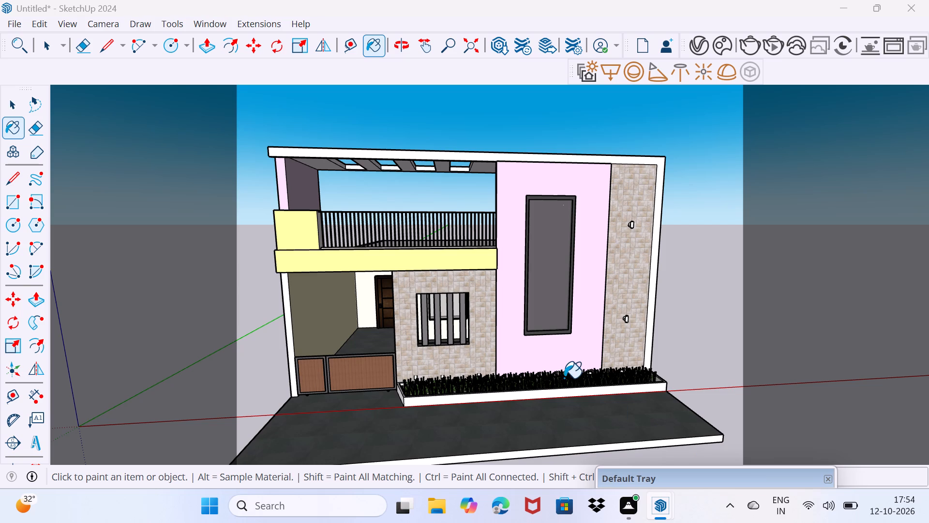
Frame a close, low-angle view of the house front and start a V-Ray render of it.
scroll(562, 377, up, 2)
scroll(601, 249, down, 2)
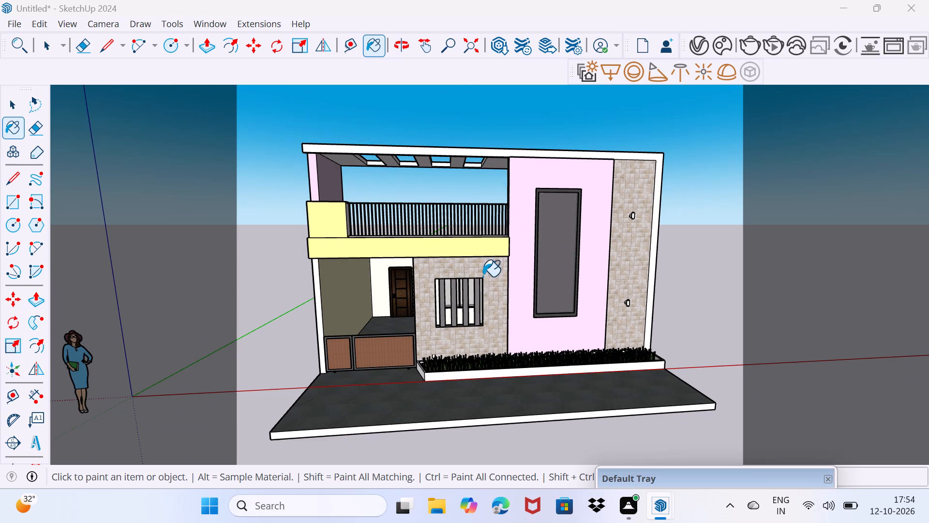
middle_drag(483, 277, 464, 275)
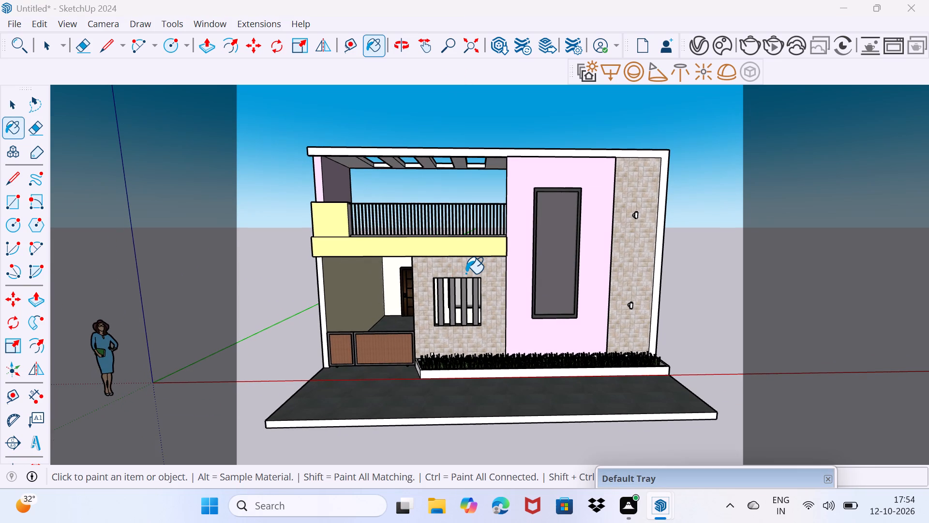
key(space)
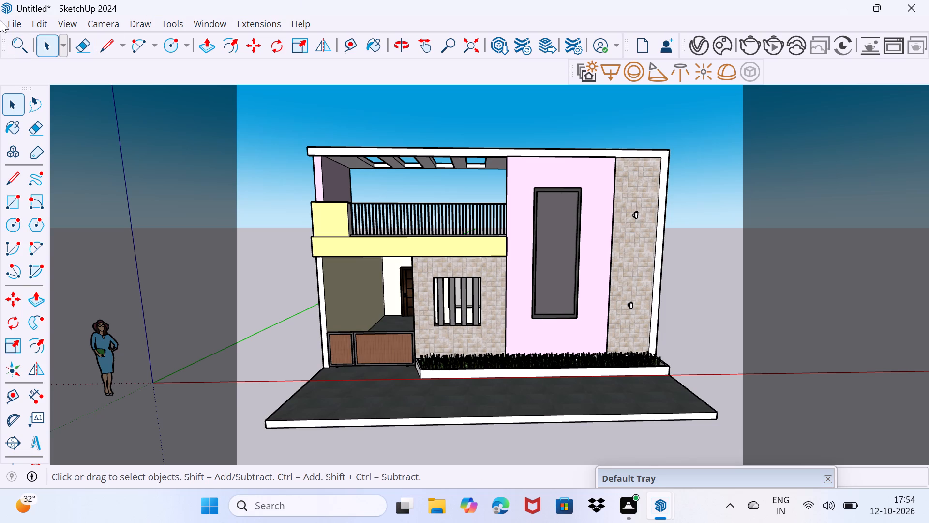
middle_drag(409, 299, 441, 294)
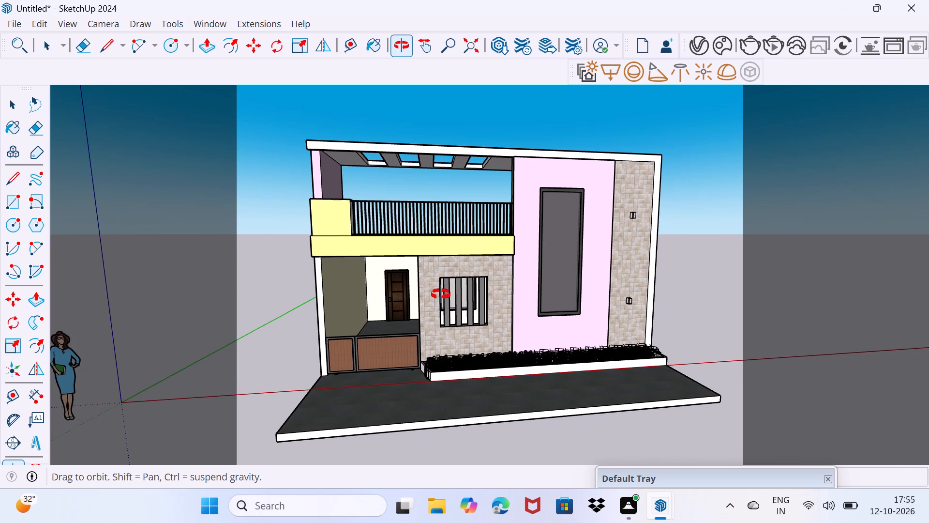
middle_drag(441, 294, 417, 326)
scroll(414, 373, up, 2)
middle_drag(405, 371, 411, 340)
scroll(397, 346, up, 2)
middle_drag(397, 346, 404, 346)
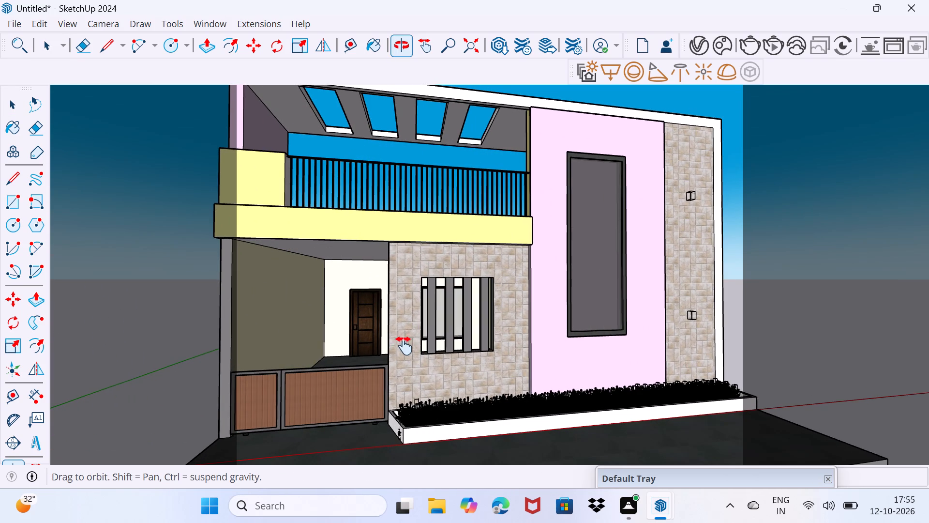
middle_drag(404, 346, 442, 366)
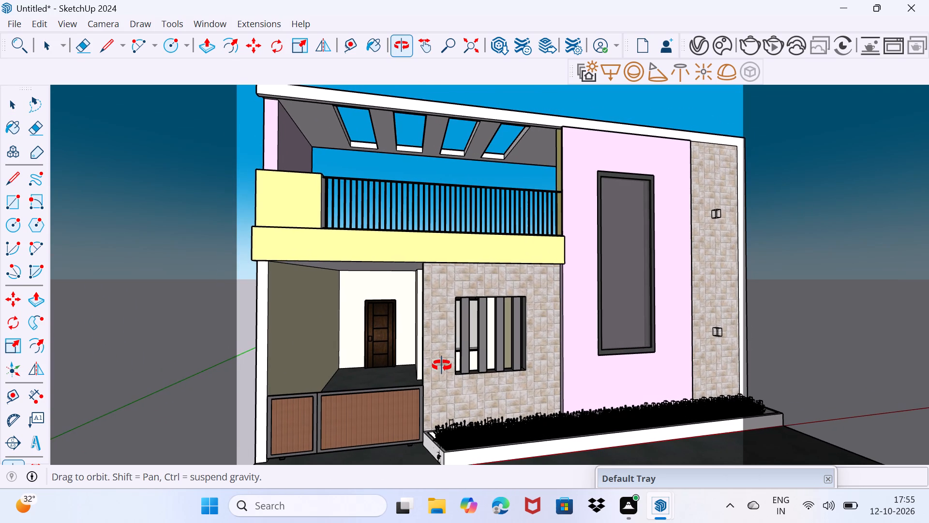
middle_drag(442, 366, 442, 369)
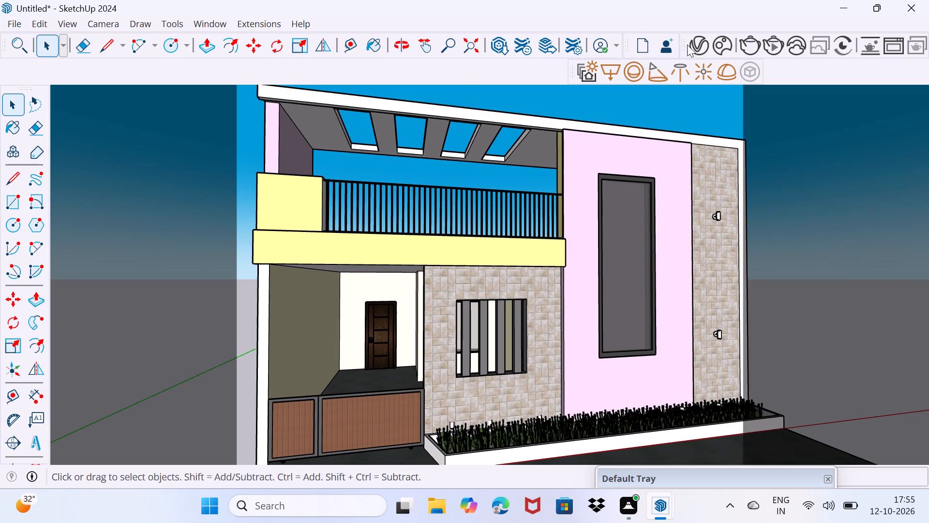
click(693, 45)
click(543, 38)
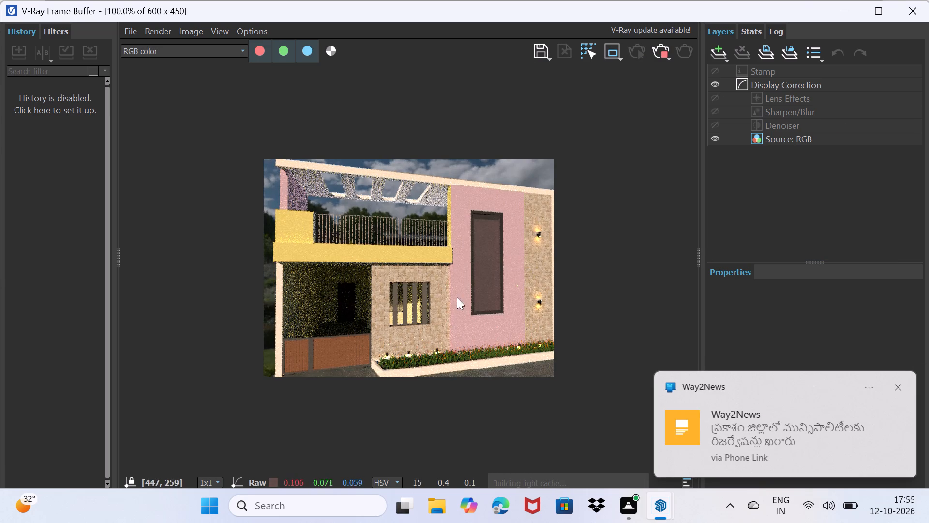
Add an Exposure correction layer to the render and set its exposure to about -2.075.
scroll(448, 298, up, 1)
scroll(448, 295, down, 2)
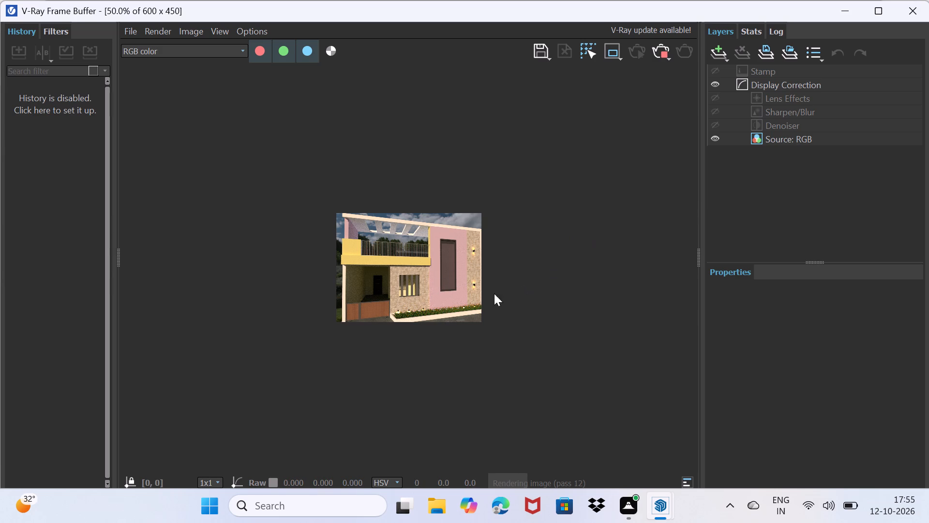
scroll(413, 258, up, 1)
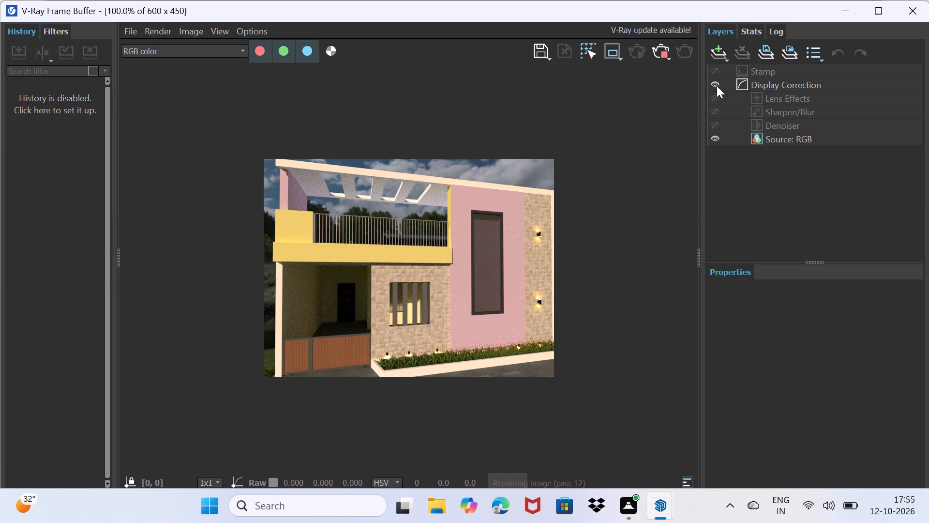
click(721, 54)
click(749, 212)
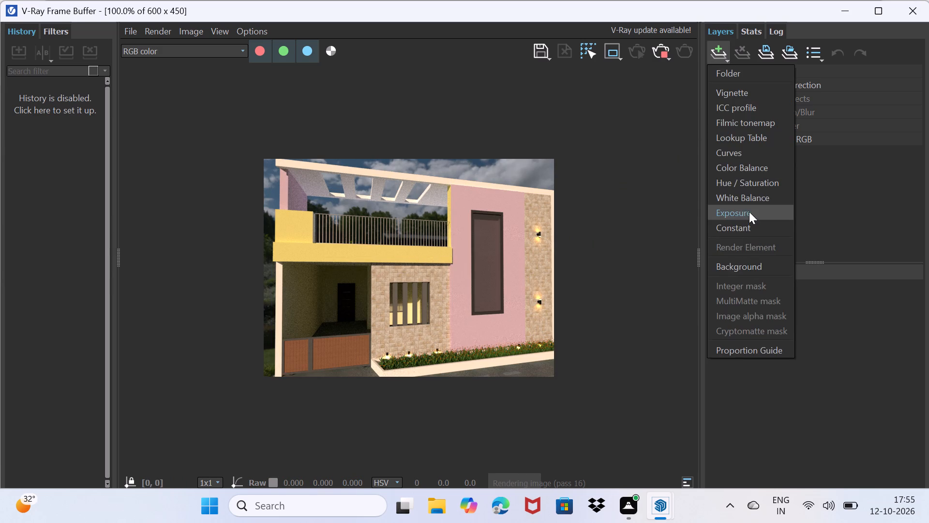
drag(791, 332, 839, 328)
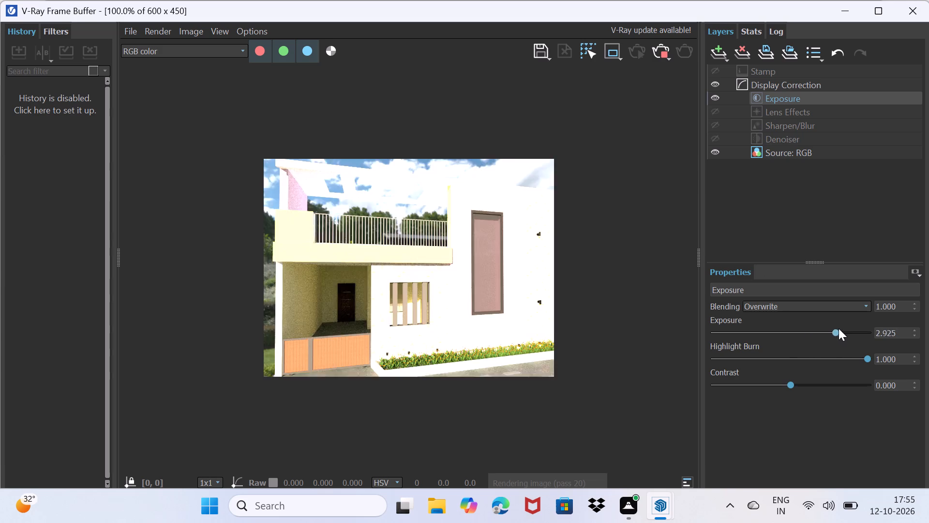
drag(839, 328, 760, 330)
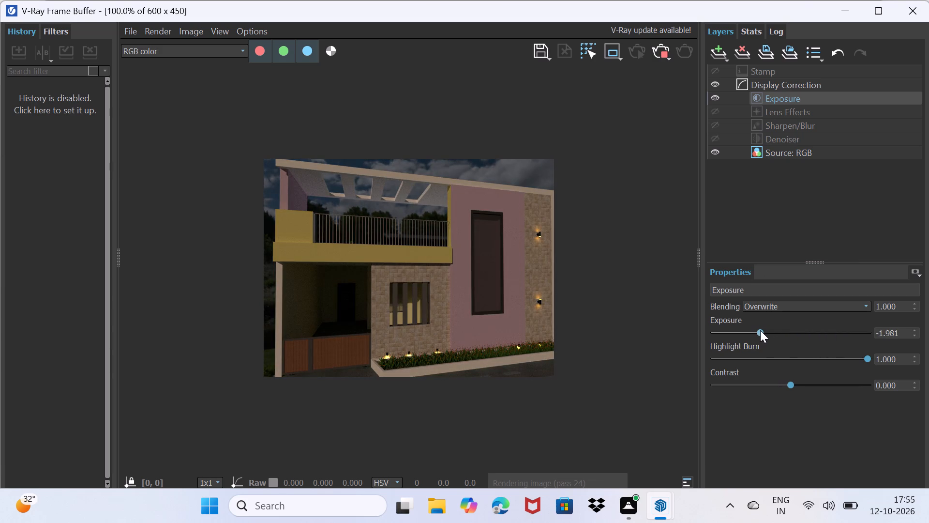
drag(760, 330, 759, 331)
Adjust the Exposure layer's contrast to about 0.006.
drag(791, 386, 798, 385)
drag(798, 385, 794, 386)
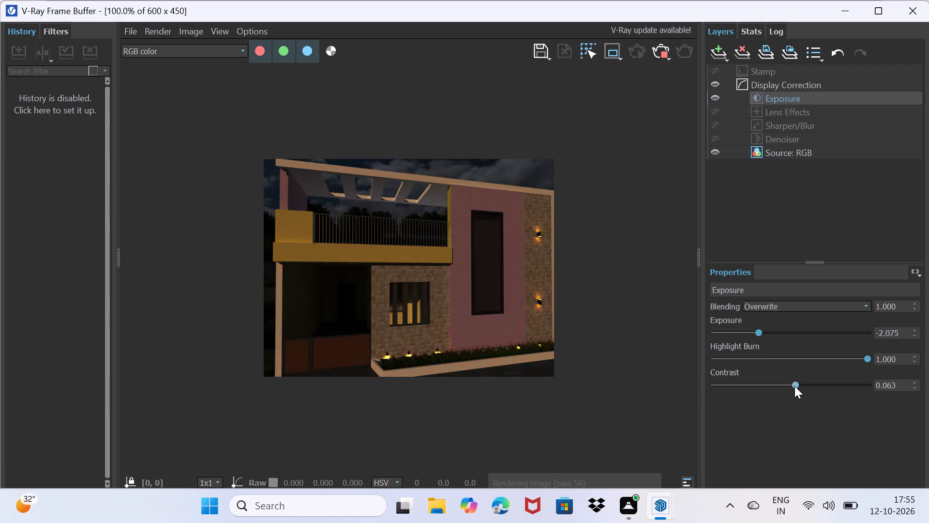
drag(794, 386, 788, 382)
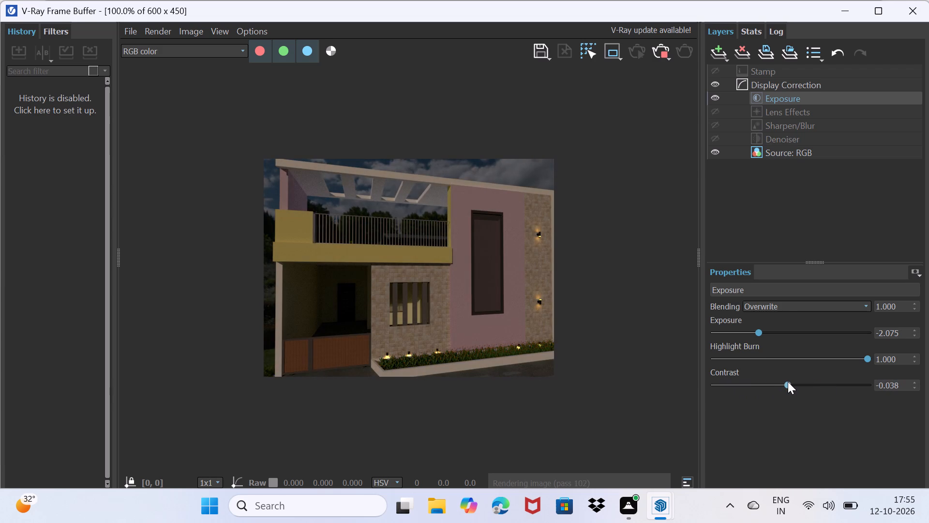
drag(788, 382, 791, 382)
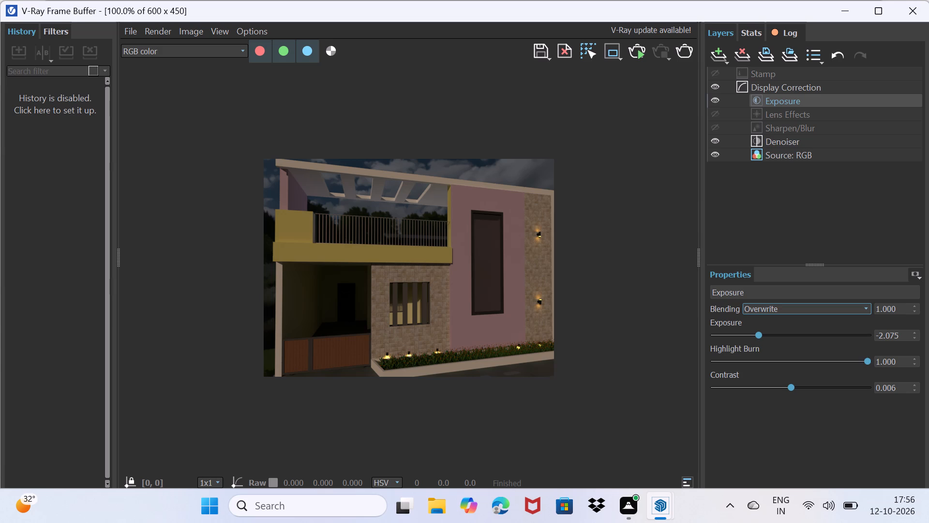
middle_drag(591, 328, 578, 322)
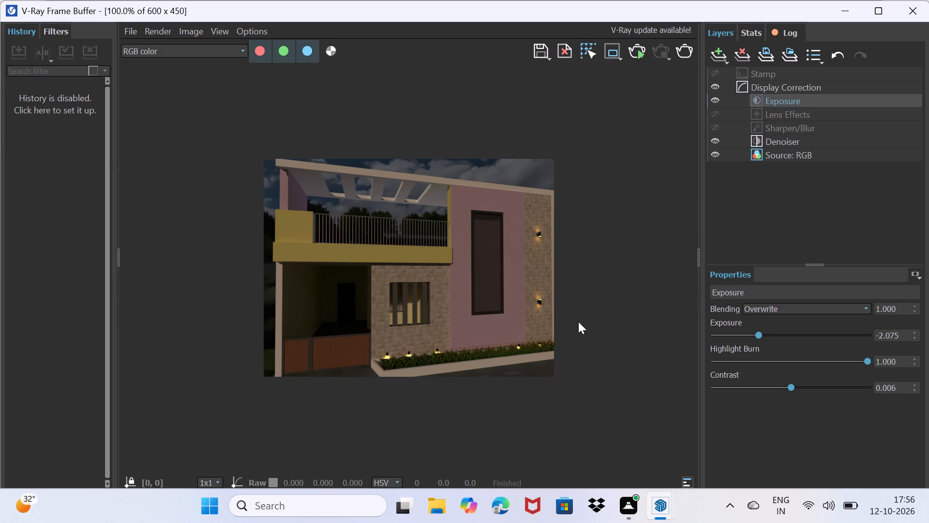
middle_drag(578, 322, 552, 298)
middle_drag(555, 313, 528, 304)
Minimize the V-Ray Frame Buffer and the V-Ray Asset Editor to return to the house model.
click(843, 10)
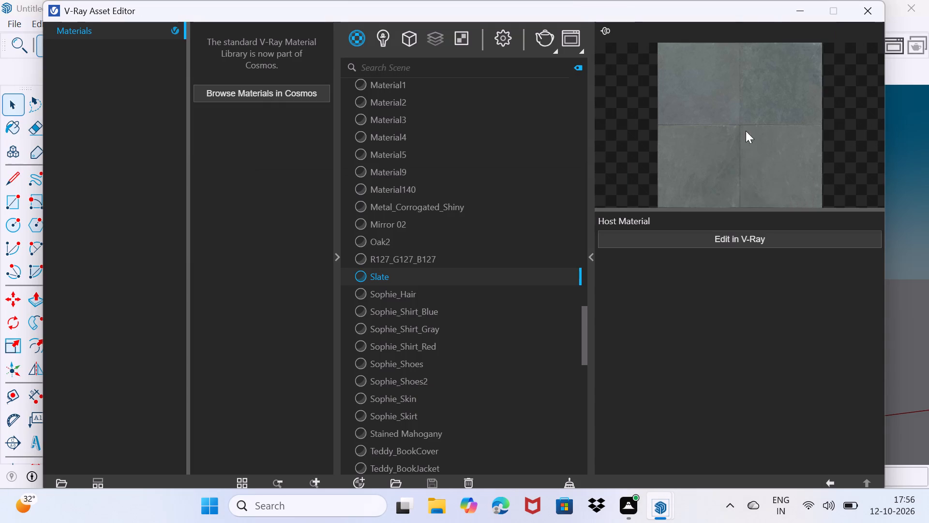
click(798, 6)
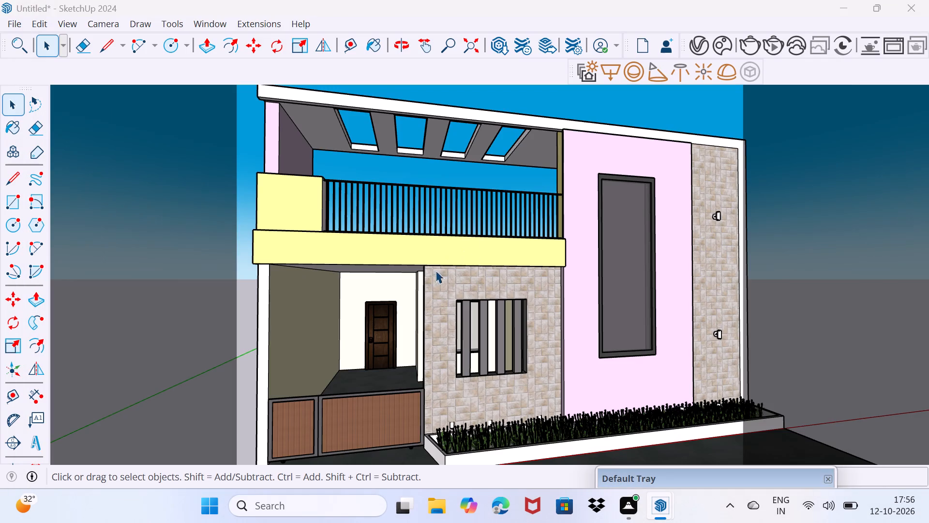
Open 3D Warehouse, search it for "plan" and look through the model results.
click(219, 25)
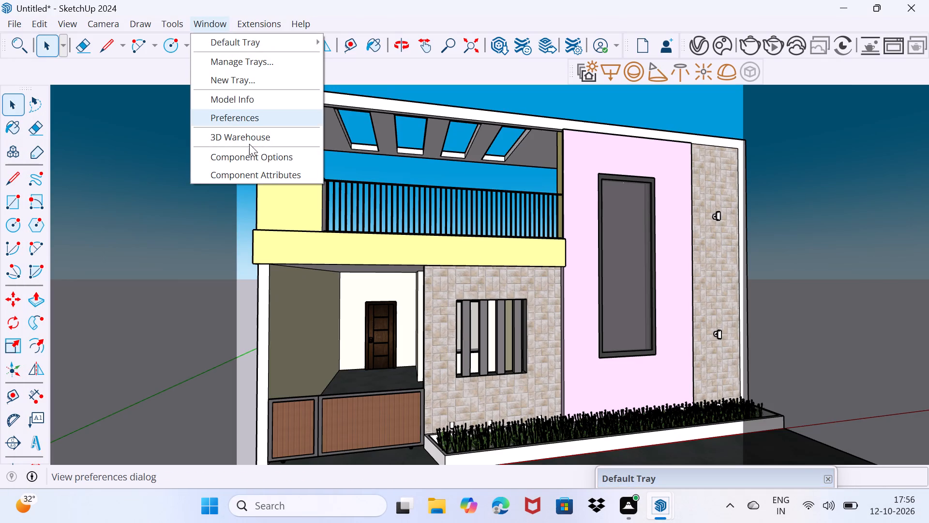
click(249, 138)
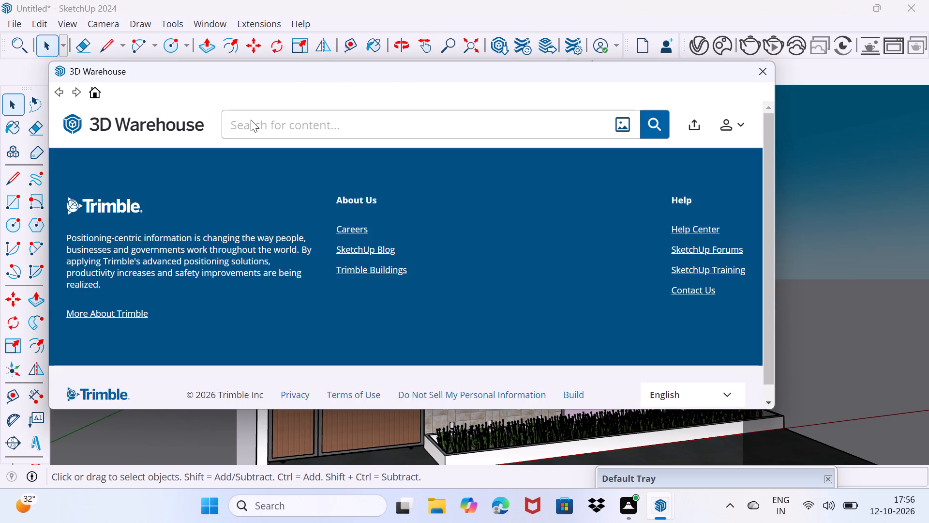
click(309, 131)
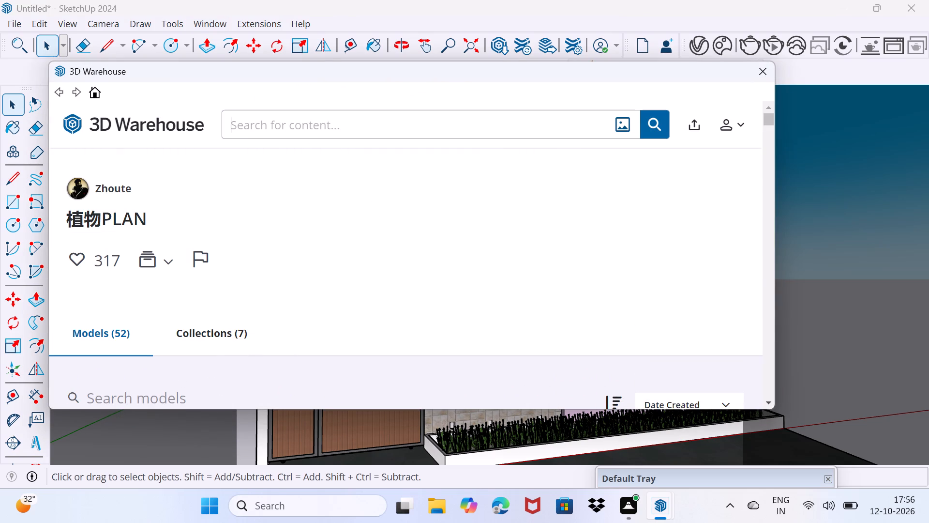
text(plan)
key(Return)
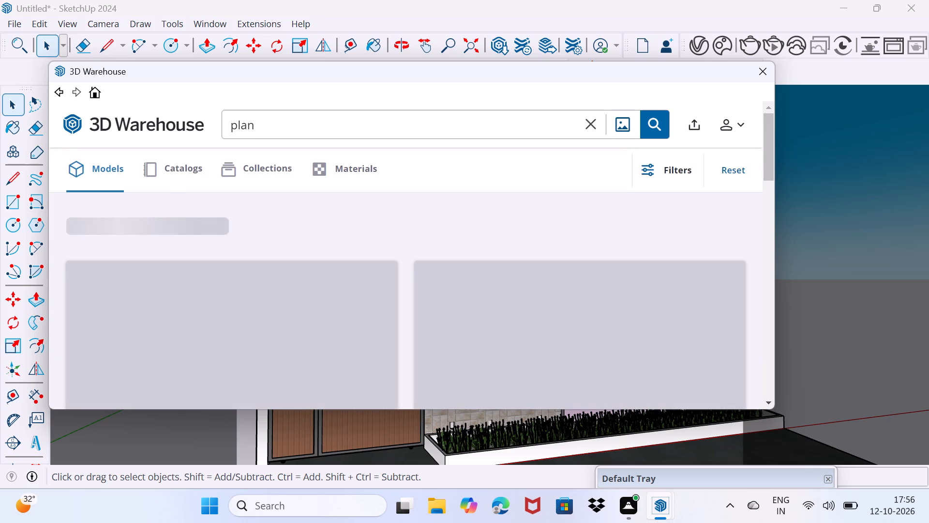
scroll(357, 198, down, 1)
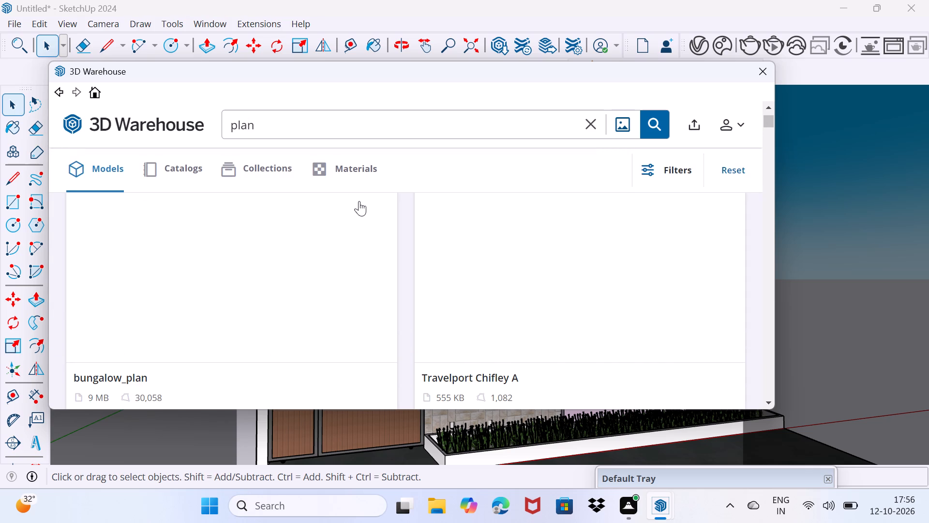
scroll(398, 292, up, 2)
scroll(398, 292, down, 3)
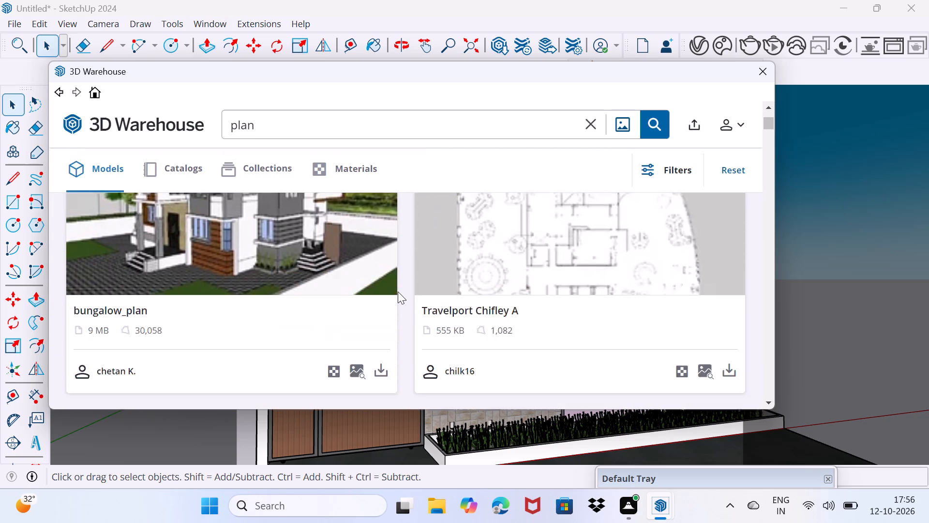
scroll(398, 292, down, 2)
scroll(398, 292, up, 6)
scroll(399, 291, down, 7)
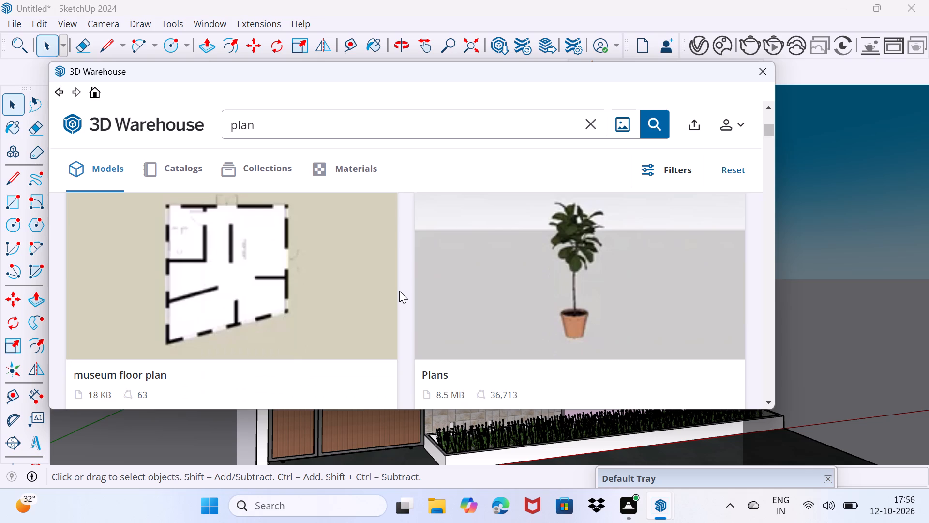
scroll(399, 291, down, 3)
scroll(399, 291, up, 10)
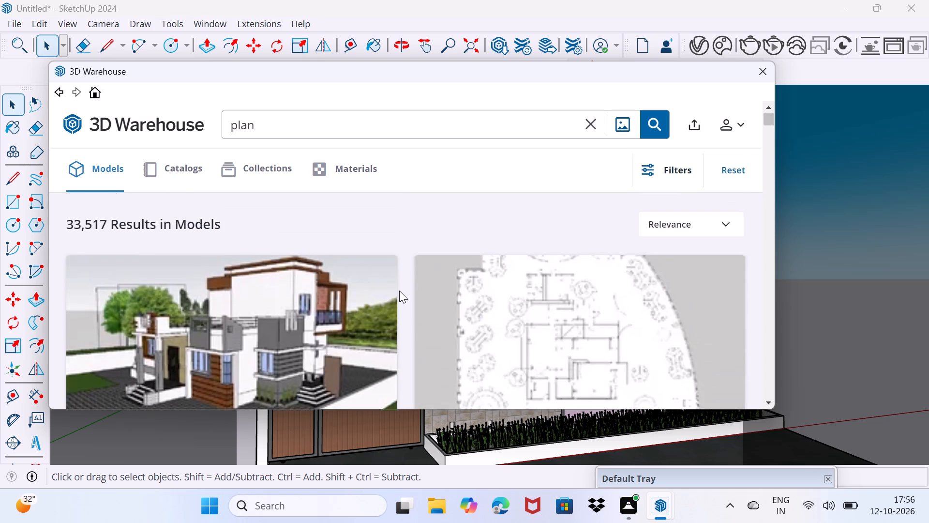
scroll(399, 291, down, 4)
scroll(399, 291, up, 4)
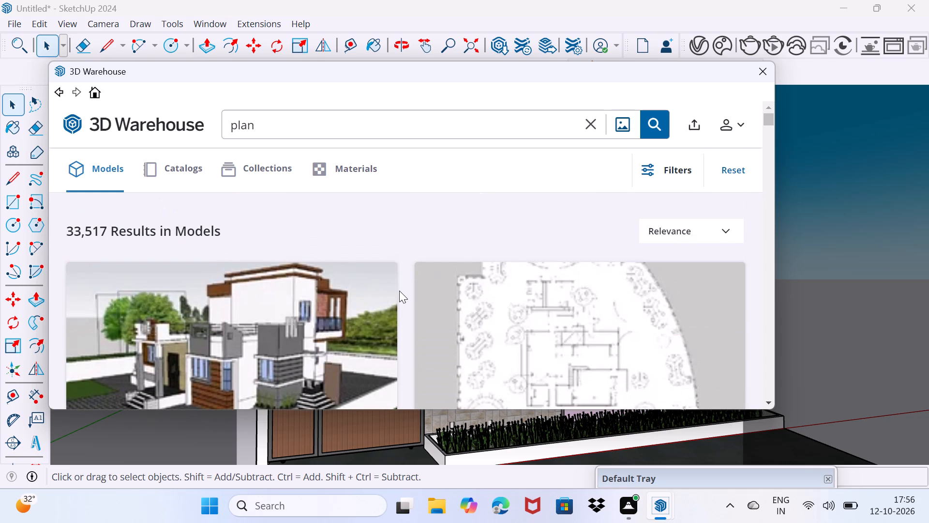
scroll(399, 291, down, 1)
Replace the 3D Warehouse search term with "plnte" and run the search.
click(345, 128)
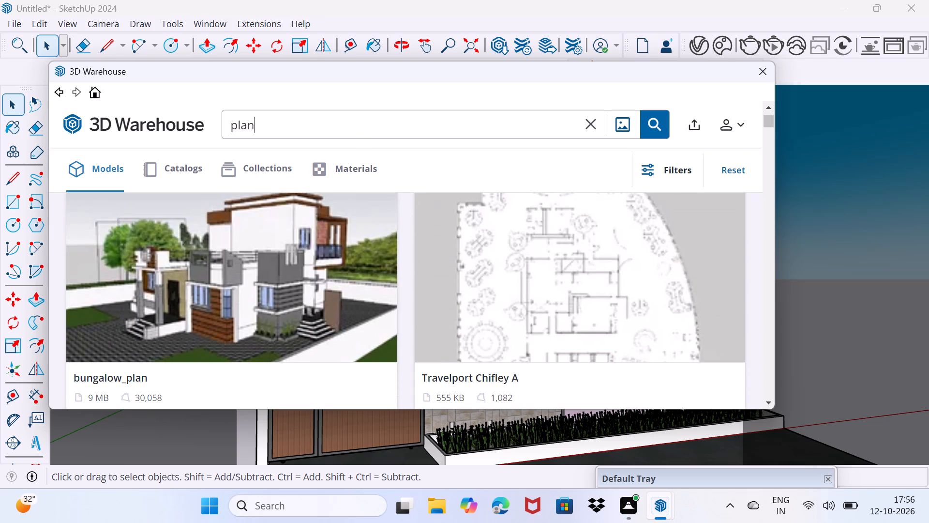
key(BackSpace)
key(BackSpace)
key(BackSpace)
key(BackSpace)
text(pl)
text(nte)
key(Return)
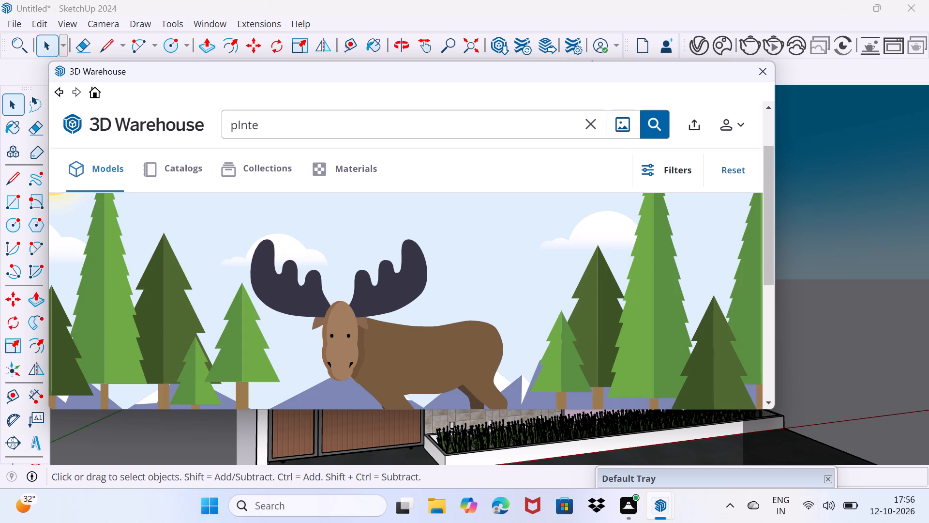
Search 3D Warehouse for "plate" and look through the model results.
click(269, 126)
key(BackSpace)
key(BackSpace)
key(BackSpace)
key(BackSpace)
key(BackSpace)
text(plate)
key(Return)
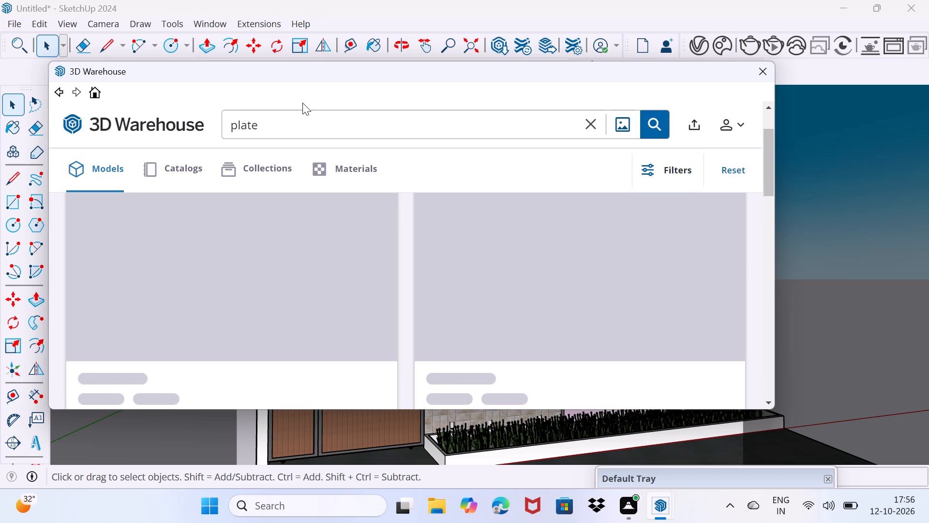
scroll(331, 323, down, 4)
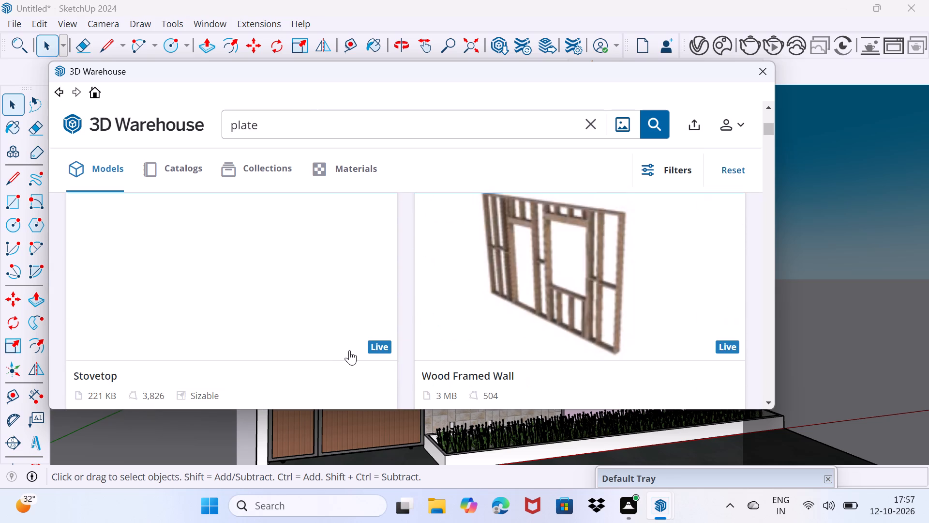
scroll(349, 349, down, 4)
scroll(351, 343, up, 3)
scroll(351, 342, down, 2)
scroll(351, 342, up, 3)
scroll(354, 342, down, 9)
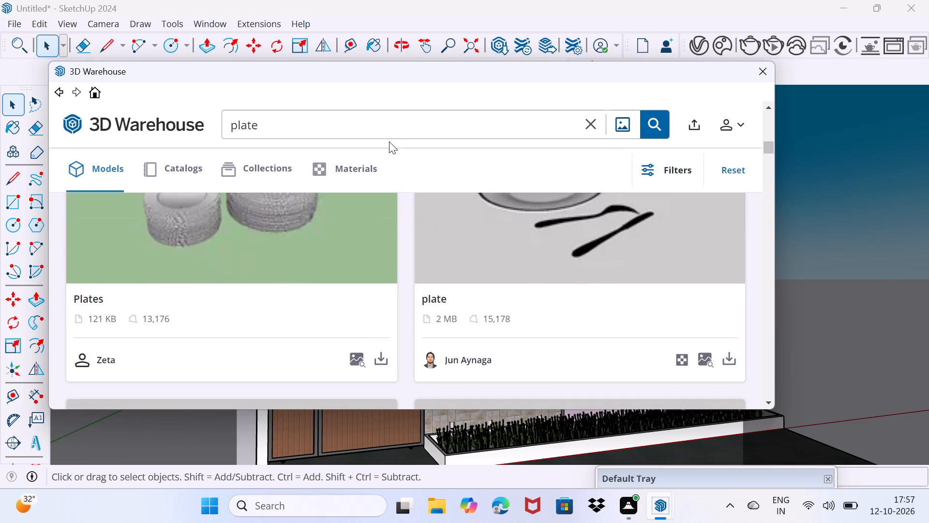
Search 3D Warehouse for "plane" and look through the model results.
click(409, 117)
key(BackSpace)
key(BackSpace)
key(BackSpace)
key(BackSpace)
key(BackSpace)
key(BackSpace)
text(plane)
key(Return)
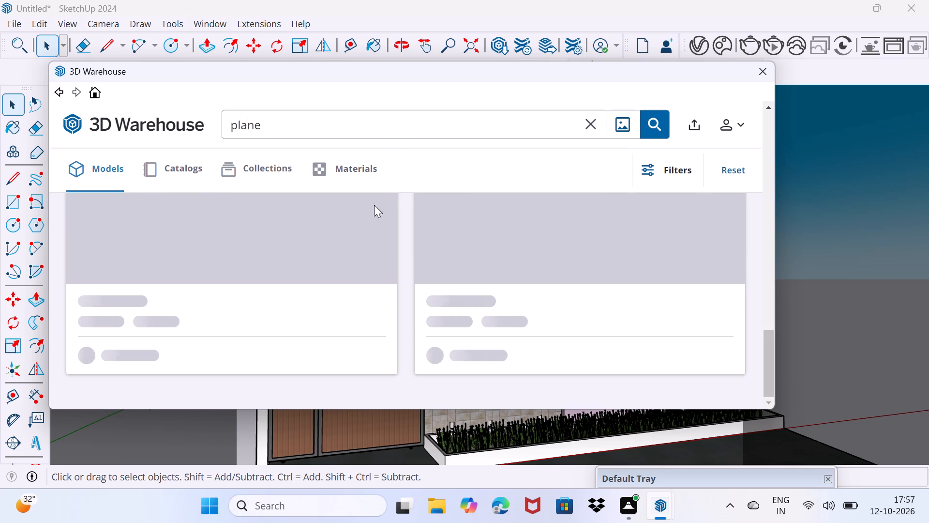
scroll(400, 296, up, 1)
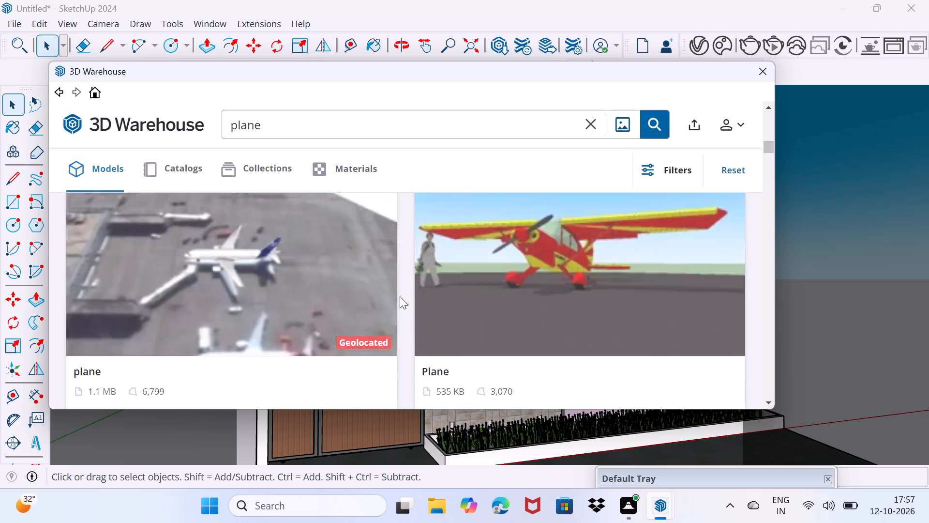
scroll(375, 315, down, 9)
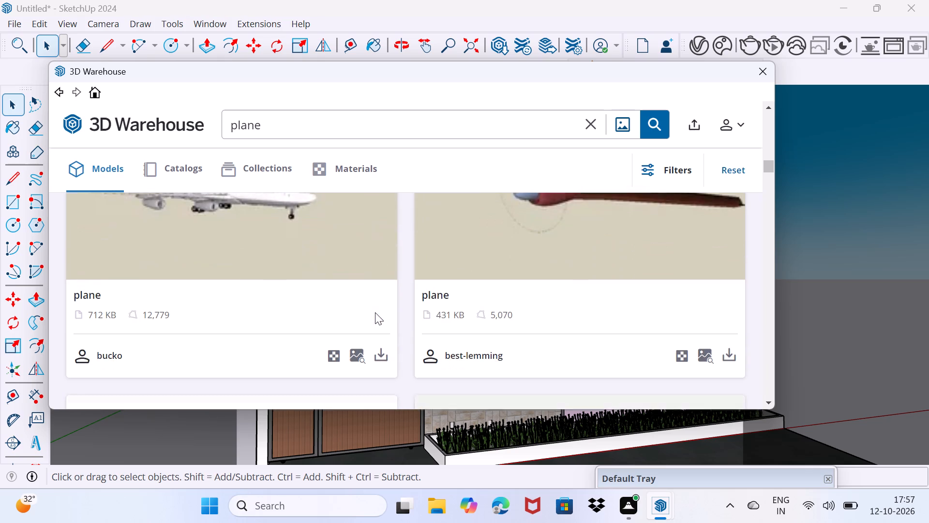
scroll(375, 312, down, 7)
scroll(375, 312, up, 5)
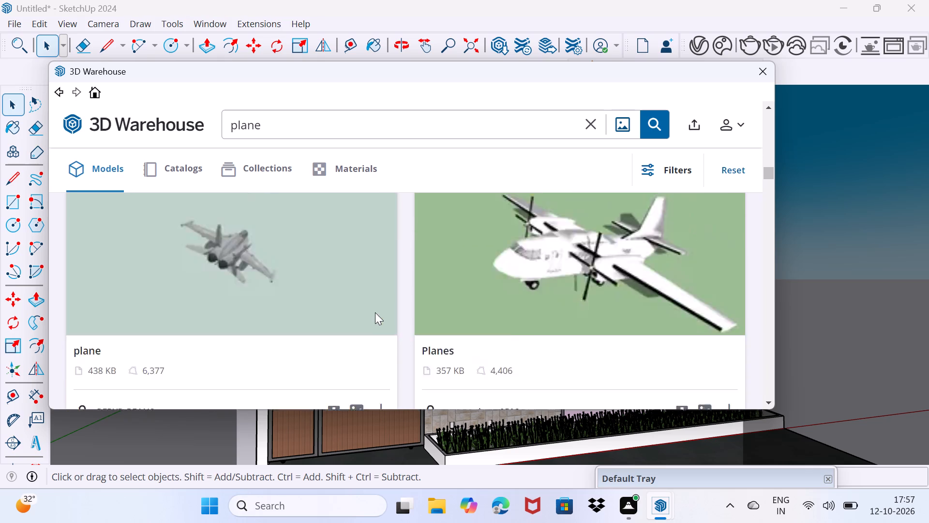
scroll(375, 315, down, 11)
scroll(375, 315, up, 1)
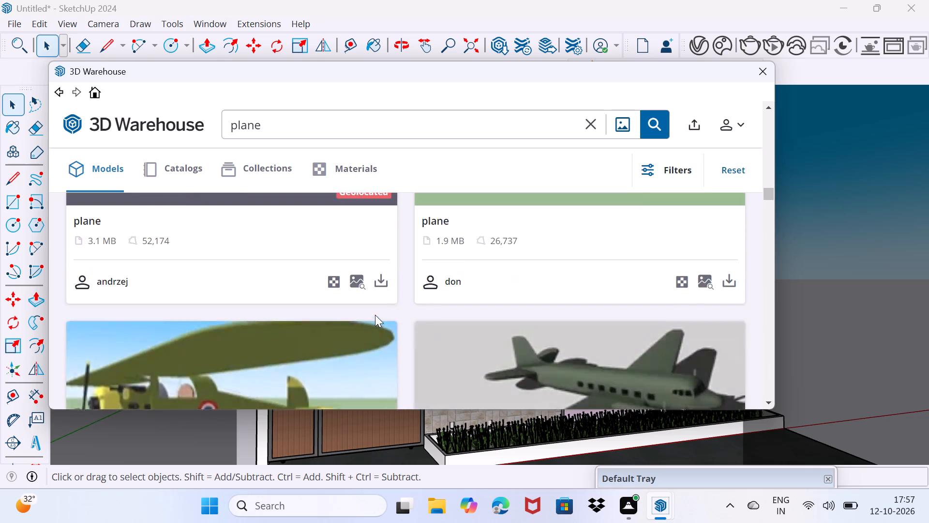
scroll(375, 315, up, 1)
scroll(375, 315, down, 3)
Replace the 3D Warehouse search term with "plte" and run the search.
click(356, 125)
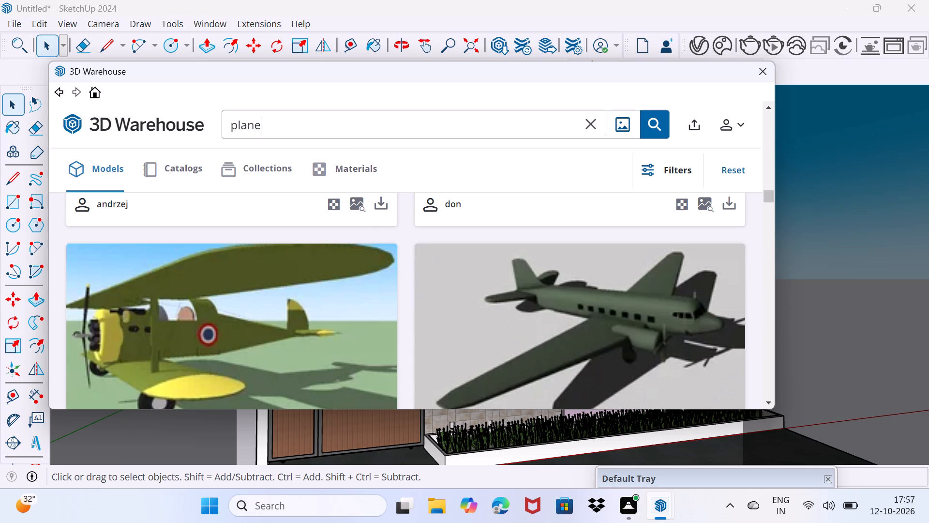
key(Return)
key(Return)
key(Return)
key(Return)
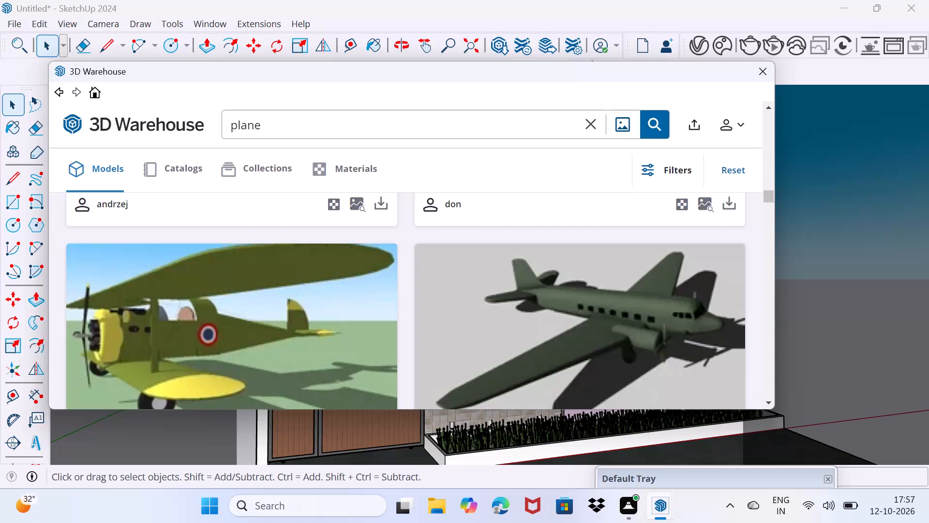
key(BackSpace)
key(BackSpace)
key(BackSpace)
key(BackSpace)
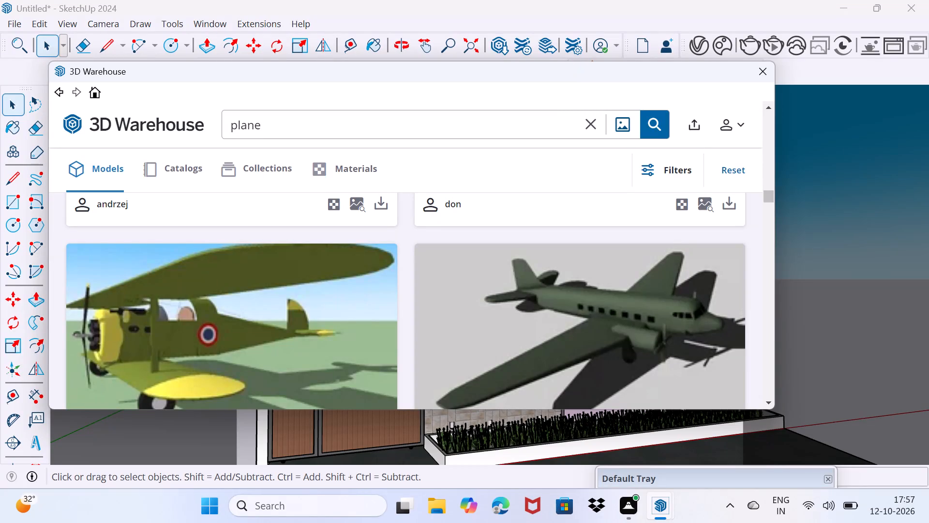
click(334, 134)
key(BackSpace)
key(BackSpace)
key(BackSpace)
key(BackSpace)
key(BackSpace)
key(BackSpace)
key(p)
key(l)
text(te)
key(Return)
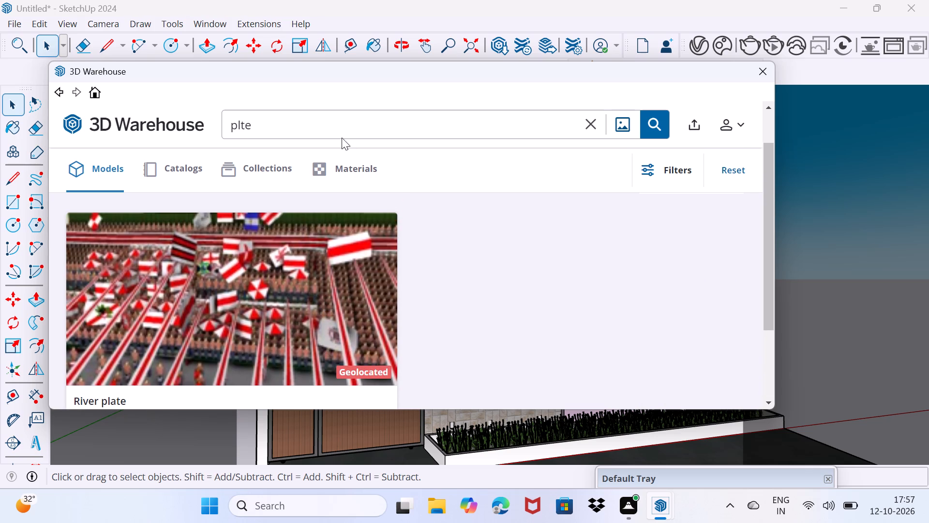
Search 3D Warehouse for "plate", and close the model library.
click(337, 131)
key(BackSpace)
key(BackSpace)
key(BackSpace)
key(BackSpace)
key(BackSpace)
text(plate)
key(Return)
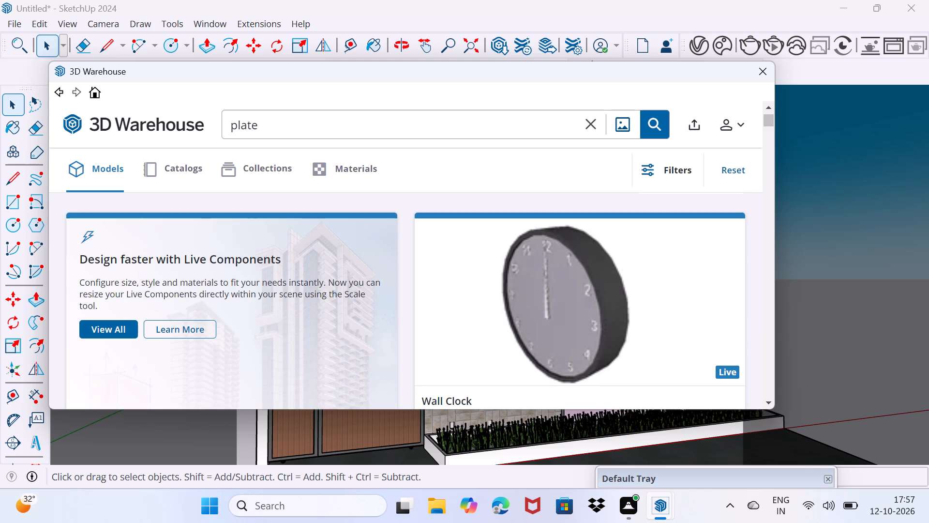
click(763, 74)
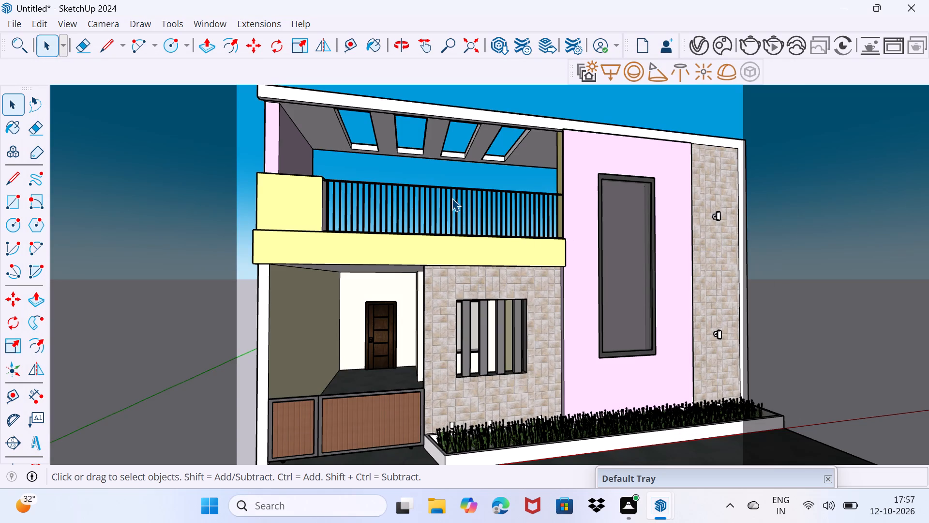
Open the Chaos Cosmos browser from the V-Ray Asset Editor and list all downloaded assets.
click(695, 51)
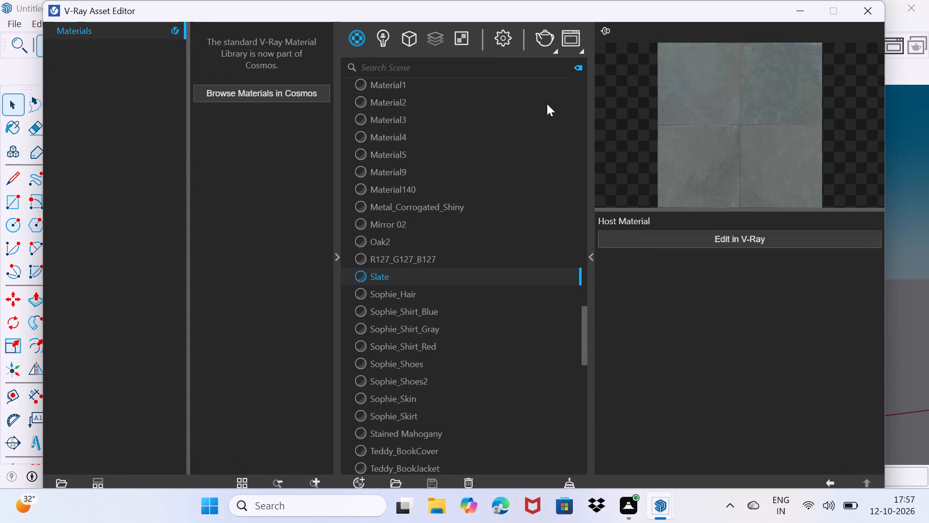
click(299, 94)
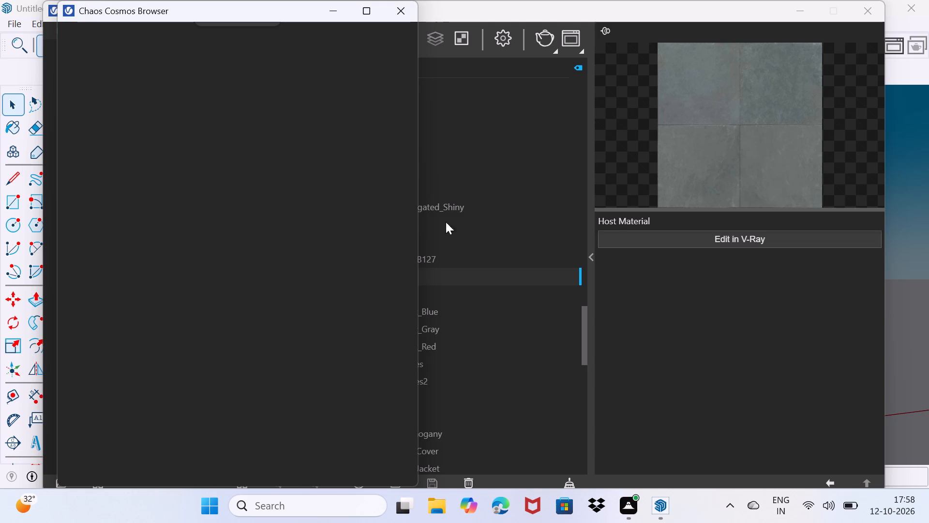
scroll(515, 221, down, 2)
scroll(482, 199, up, 3)
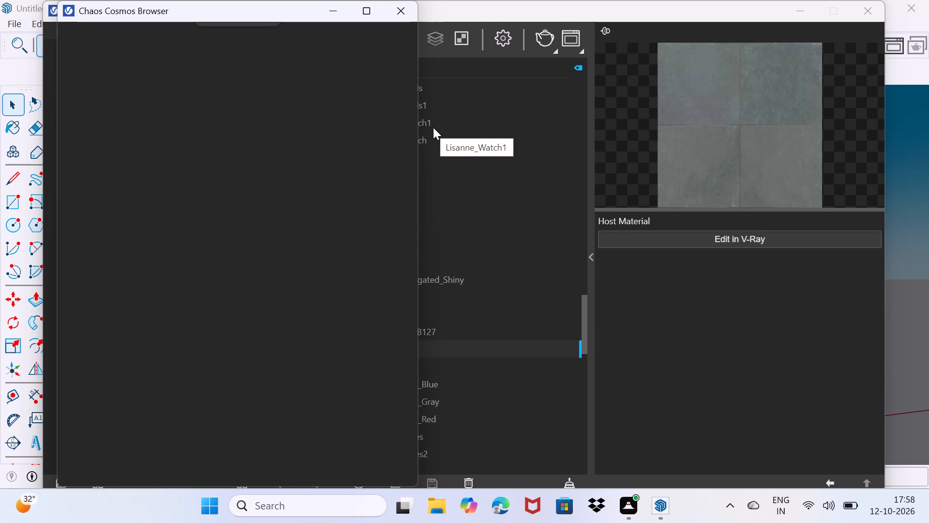
click(332, 13)
click(300, 99)
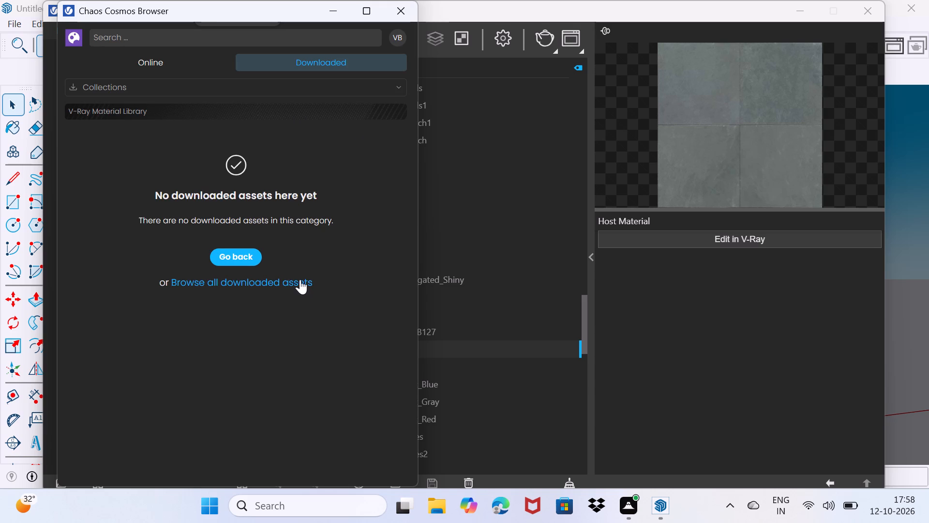
click(300, 279)
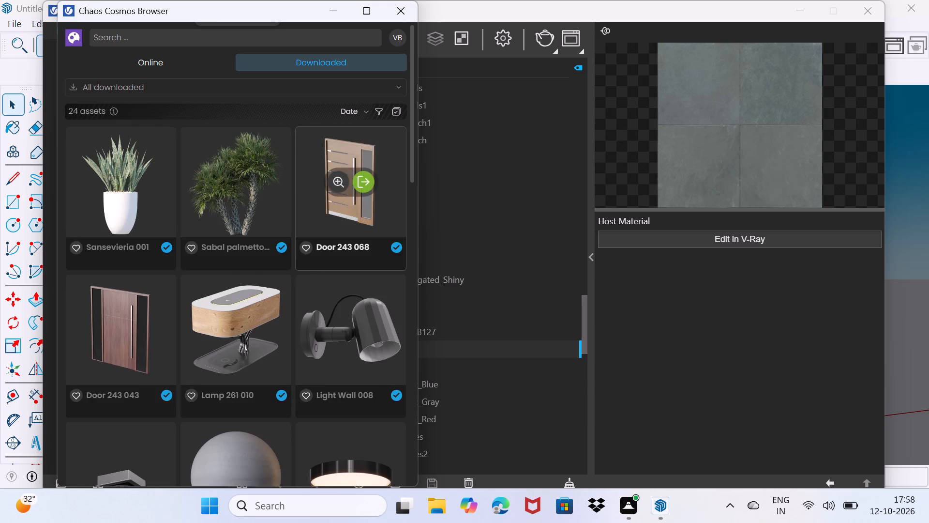
Import the downloaded Indoor Plant 001 asset from Chaos Cosmos and return to the model.
scroll(333, 253, down, 9)
scroll(332, 258, up, 5)
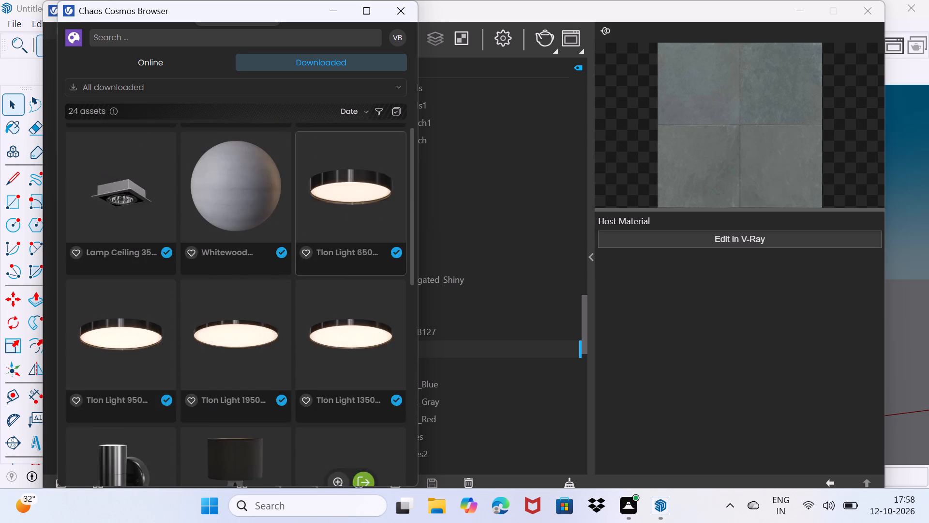
scroll(332, 258, up, 5)
scroll(332, 257, down, 13)
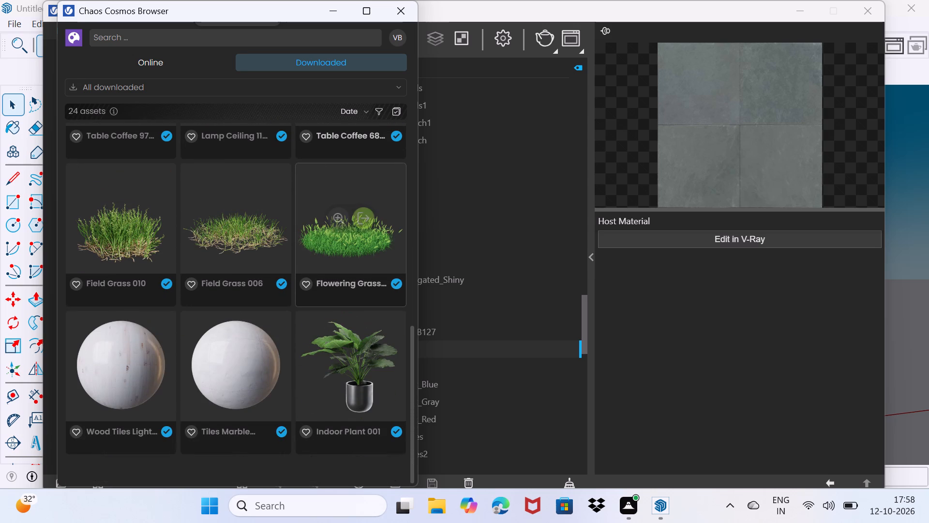
scroll(349, 257, down, 4)
click(364, 365)
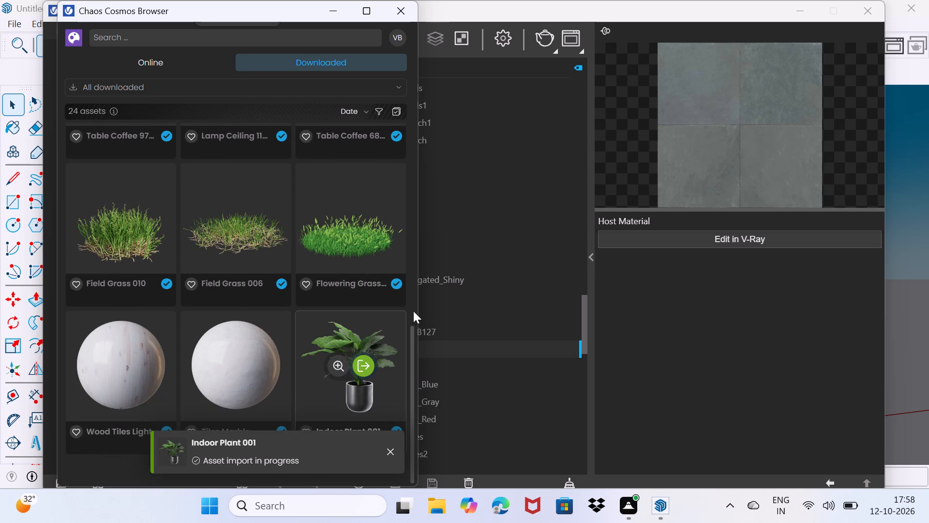
click(337, 9)
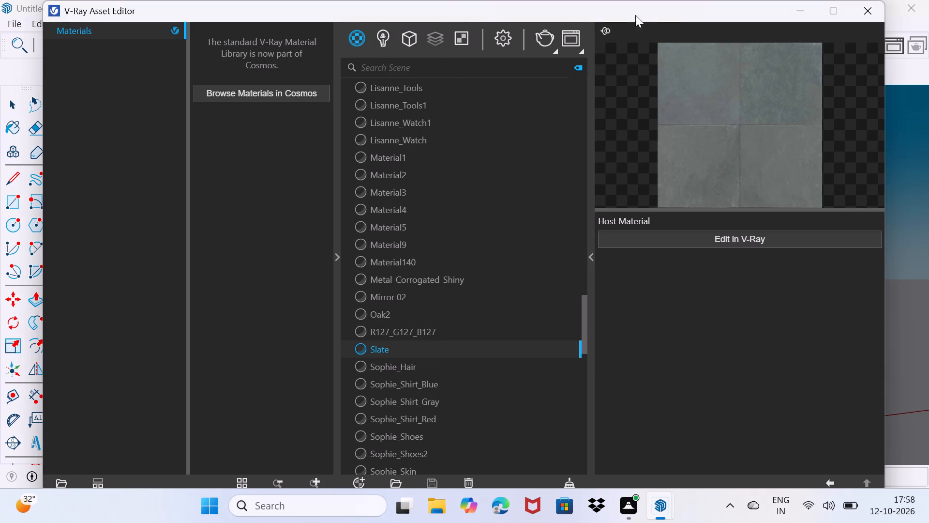
click(805, 9)
Place one Indoor Plant 001 on the dark paving against the front planter, below the slatted window, and end placement.
scroll(626, 372, down, 1)
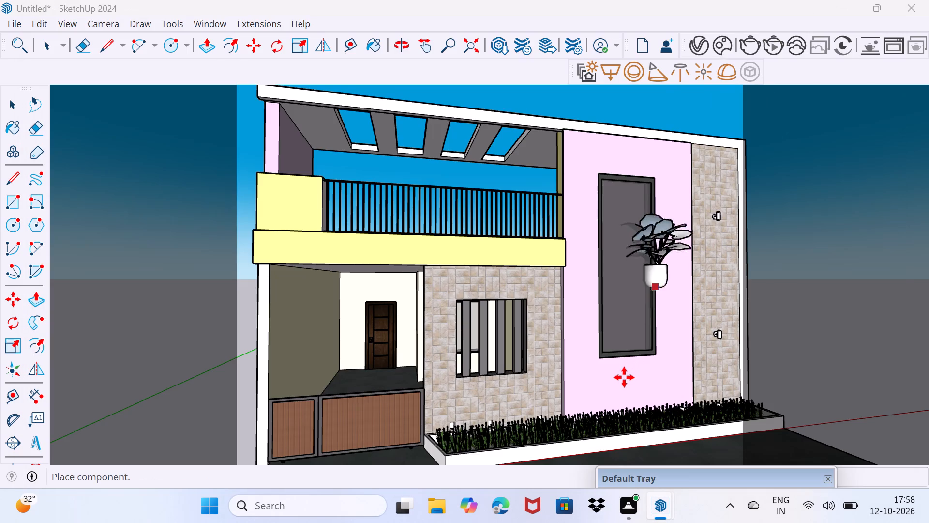
shift+middle_drag(618, 393, 598, 341)
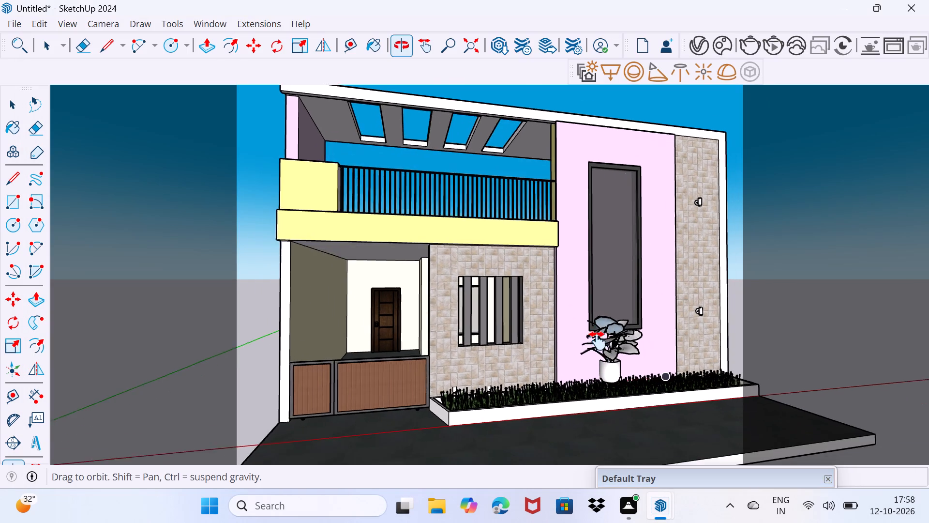
shift+middle_drag(598, 341, 563, 313)
scroll(491, 375, up, 2)
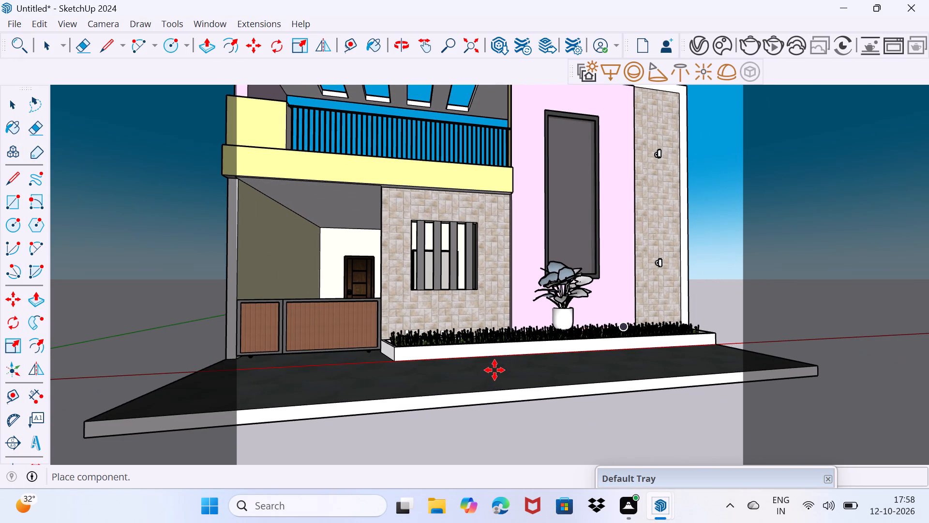
scroll(493, 362, up, 7)
middle_drag(495, 353, 495, 368)
middle_drag(495, 368, 503, 400)
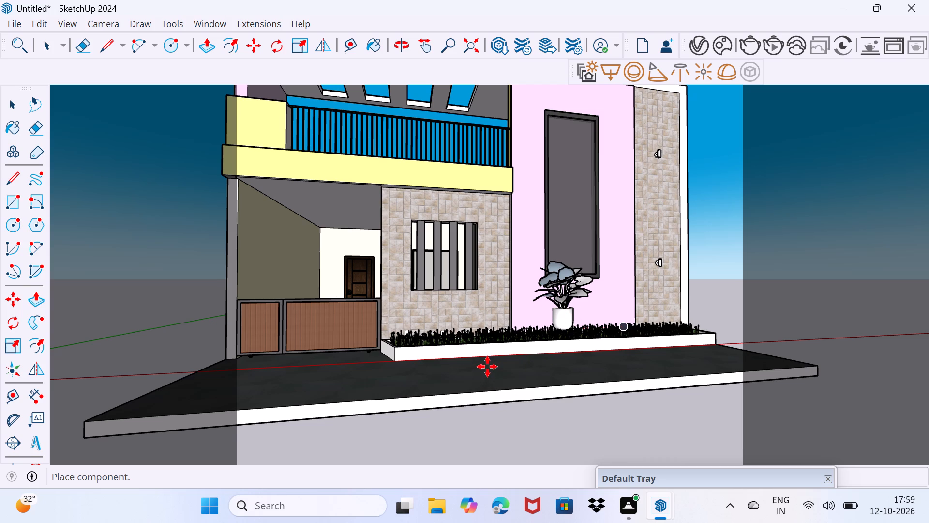
scroll(441, 375, up, 7)
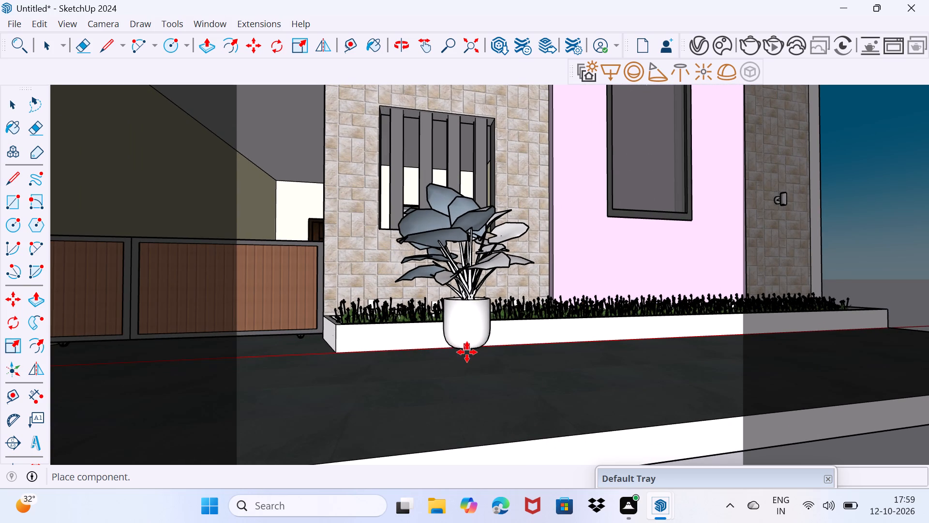
scroll(467, 352, up, 3)
middle_drag(466, 353, 547, 357)
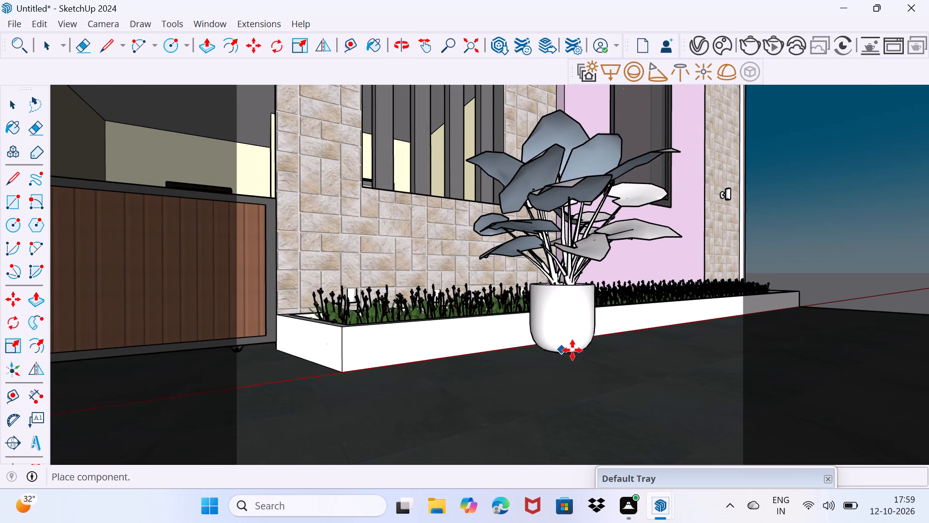
click(573, 350)
middle_drag(592, 343, 588, 343)
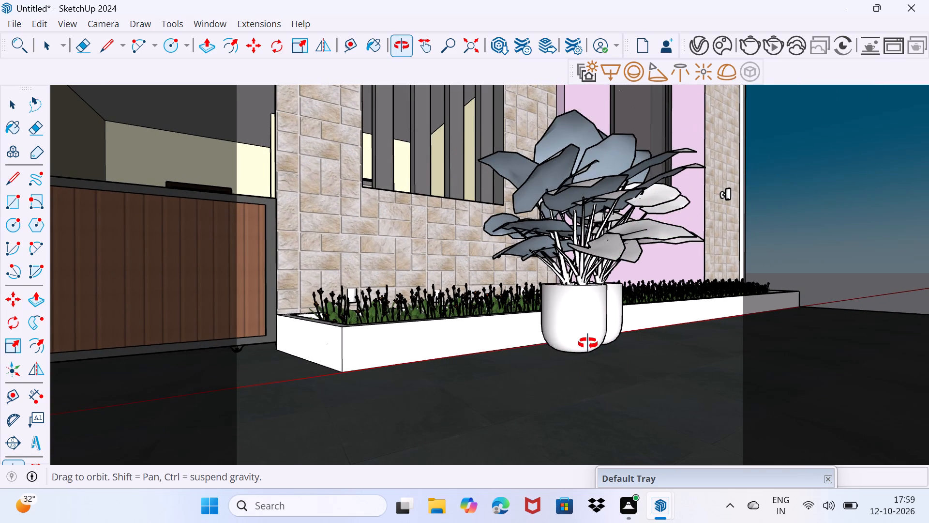
middle_drag(588, 343, 427, 349)
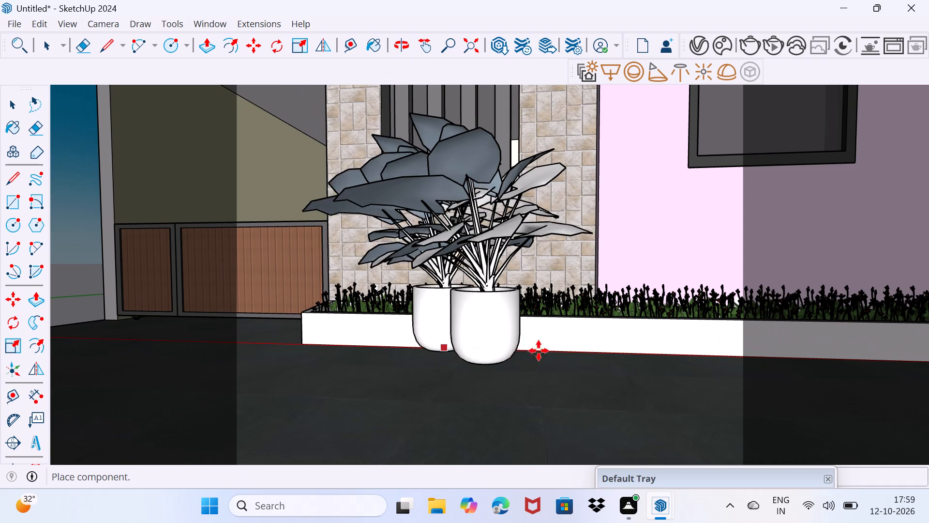
scroll(593, 363, down, 11)
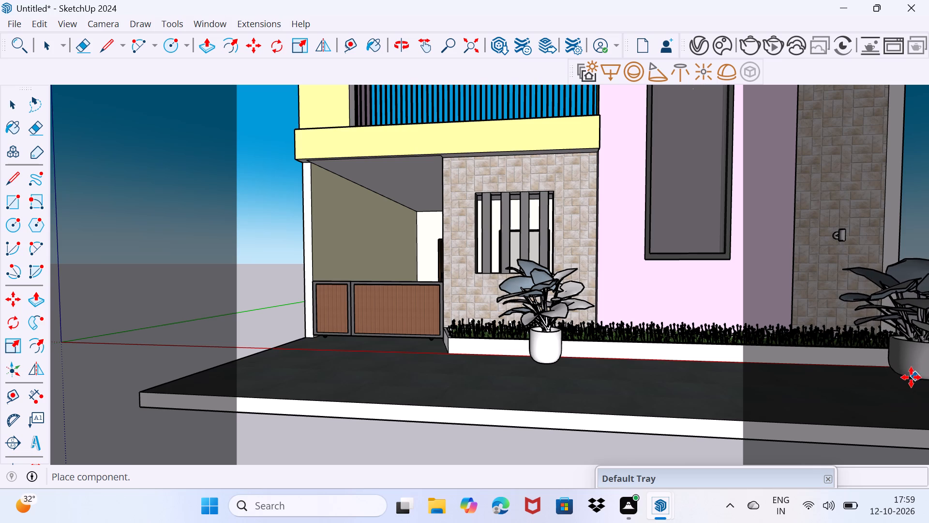
key(space)
Scale the placed potted plant down uniformly to about half its size and deselect it.
scroll(480, 369, up, 7)
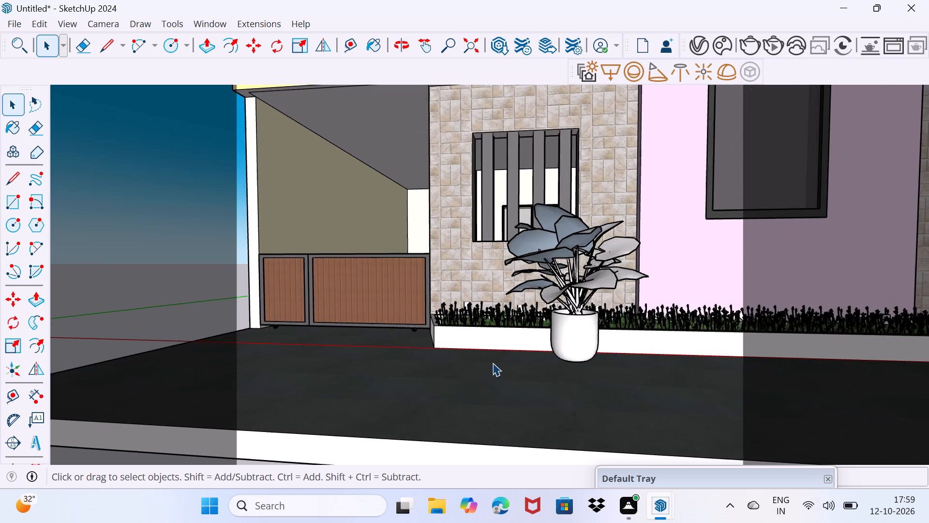
click(586, 355)
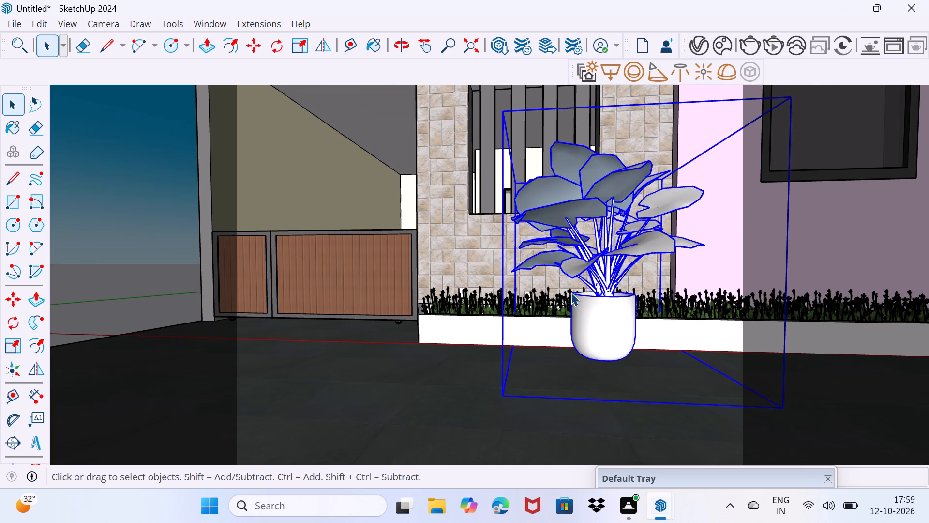
key(s)
drag(502, 107, 529, 154)
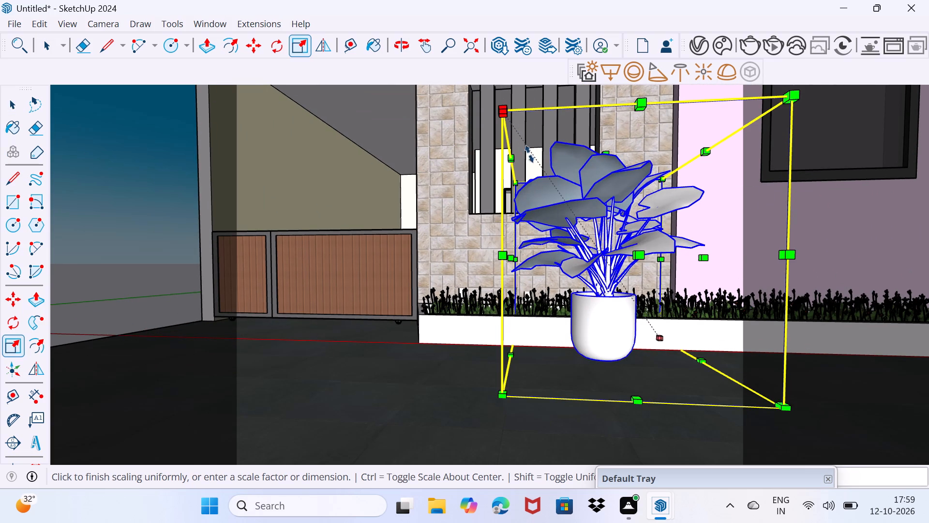
drag(529, 154, 575, 229)
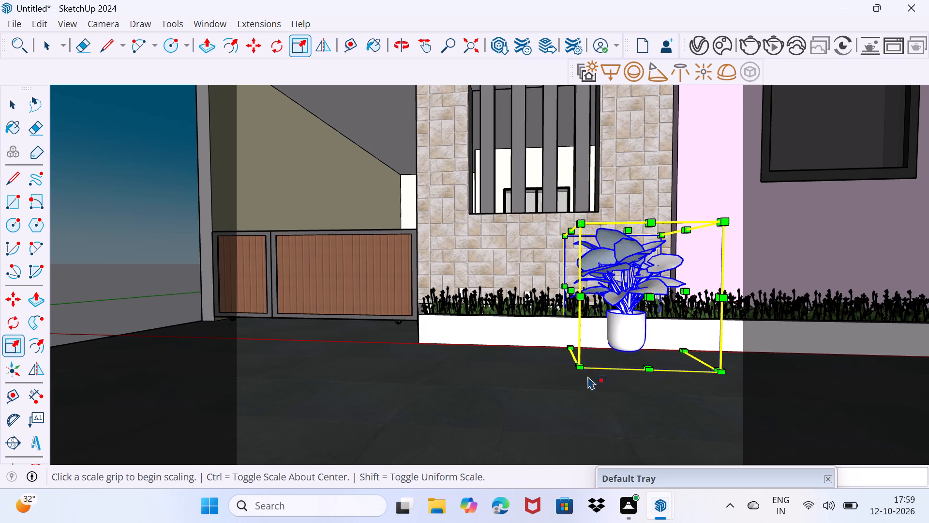
key(space)
drag(571, 404, 597, 354)
Move the potted plant on the dark paving forward, away from the front planter and farther from the gate, and deselect it.
middle_drag(660, 341, 605, 351)
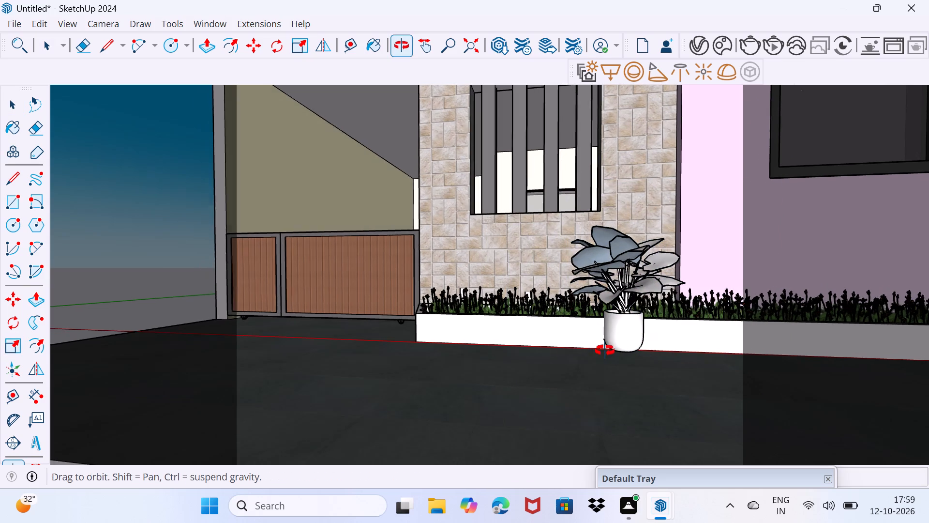
middle_drag(605, 351, 719, 339)
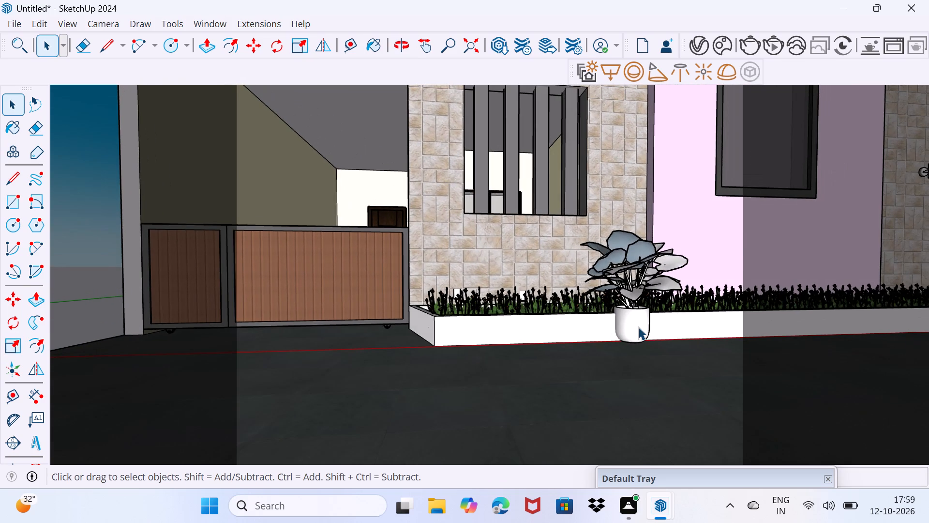
click(638, 327)
scroll(607, 364, up, 1)
key(m)
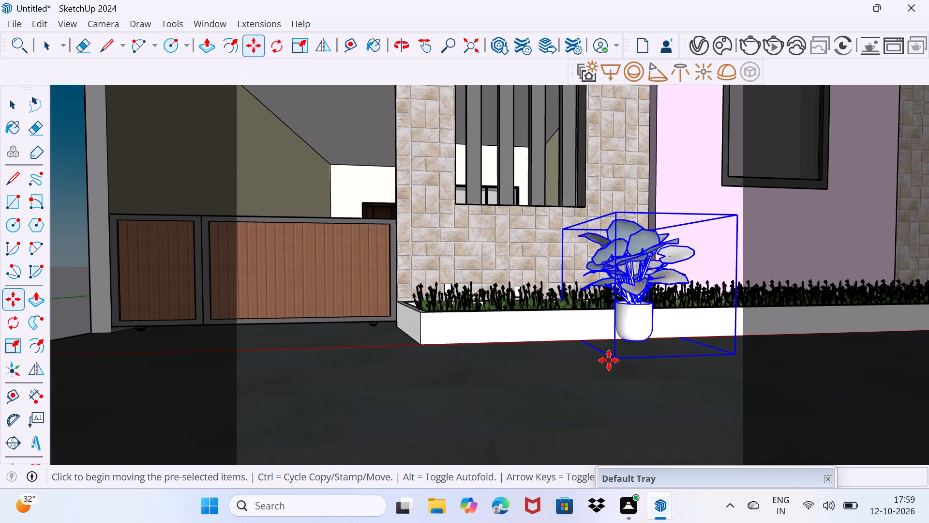
click(611, 359)
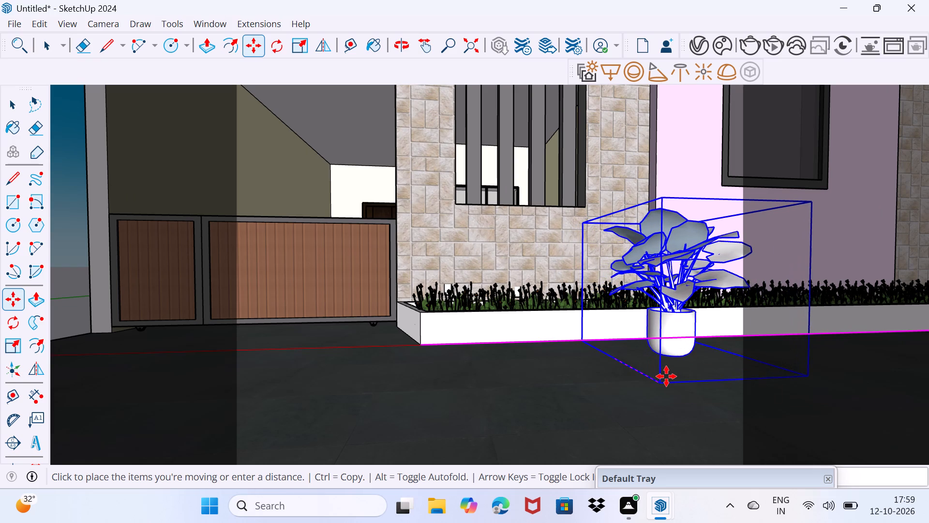
click(670, 376)
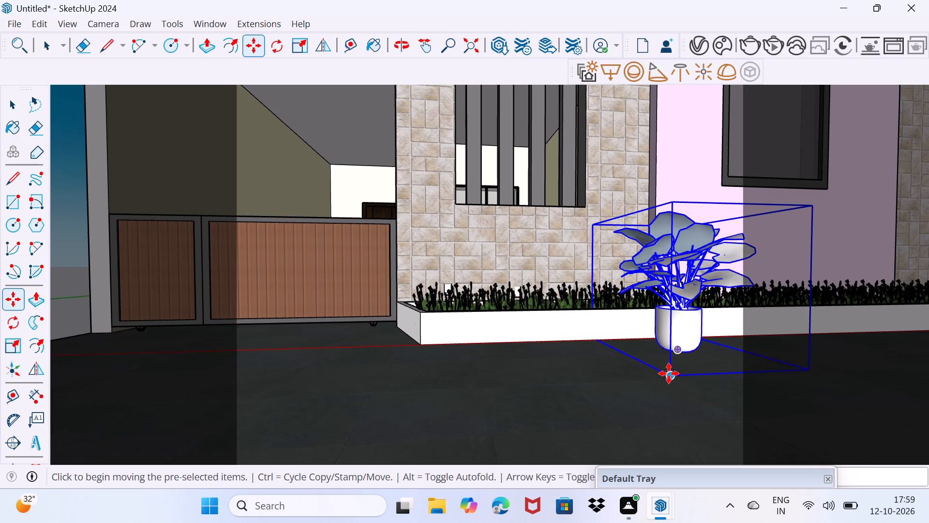
key(space)
drag(632, 390, 637, 376)
Move the potted plant a short distance straight back toward the front planter wall and deselect it.
middle_drag(675, 359, 632, 370)
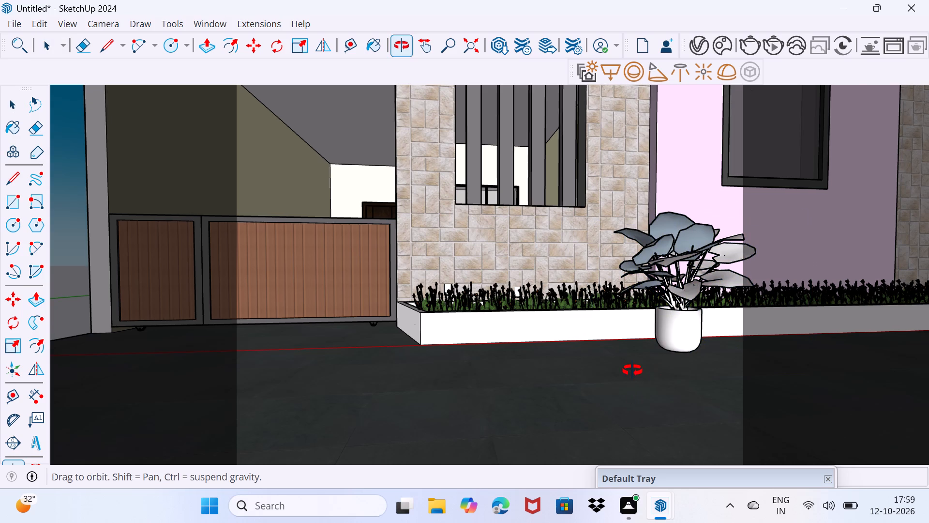
middle_drag(632, 370, 420, 361)
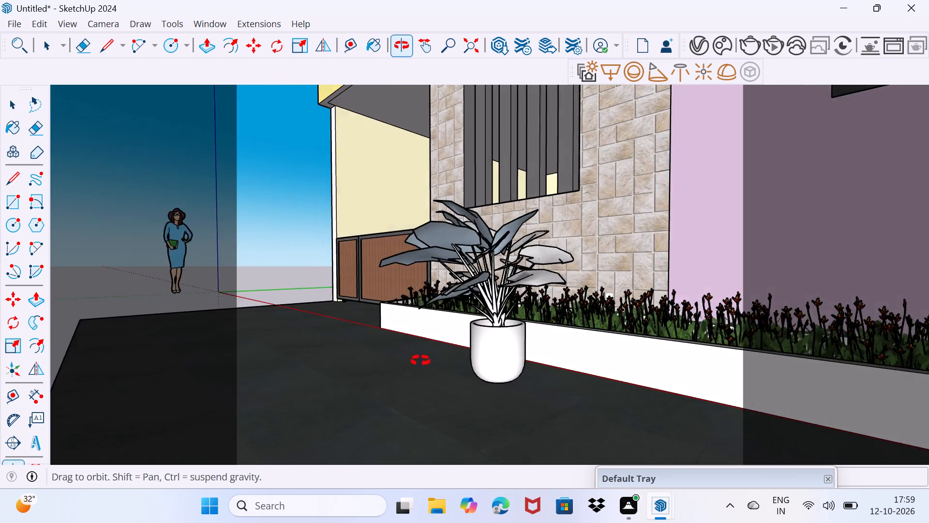
middle_drag(420, 361, 397, 361)
click(401, 360)
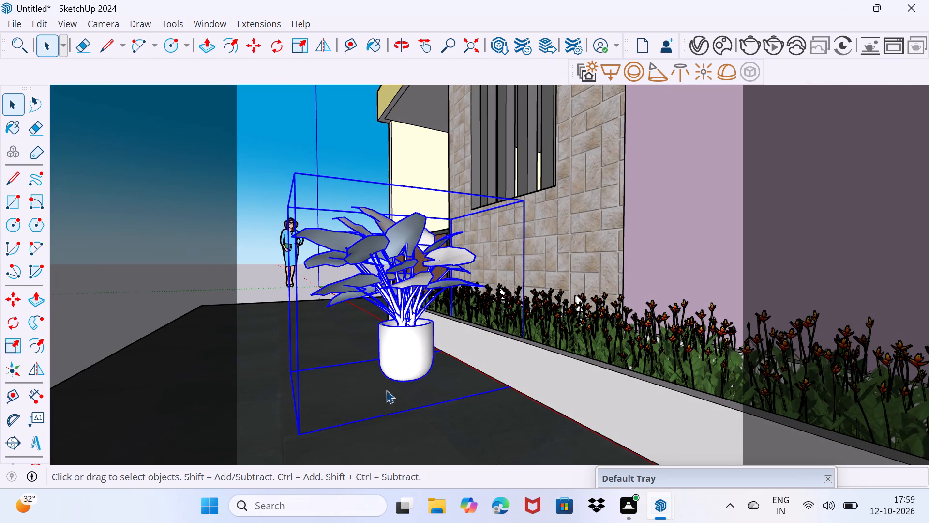
key(m)
click(306, 431)
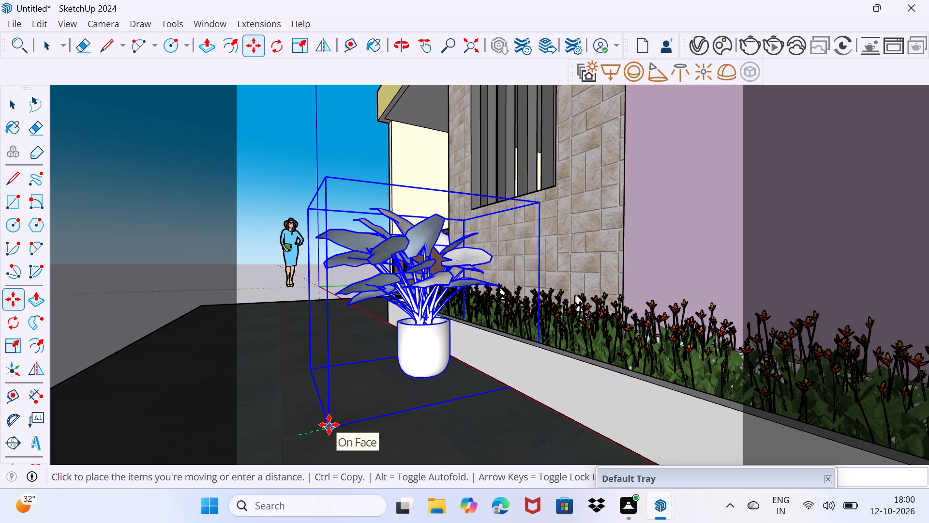
click(329, 425)
key(space)
drag(329, 425, 350, 406)
Copy the potted plant along the planter to its far end, dividing the distance by 4 into an evenly spaced row.
click(421, 369)
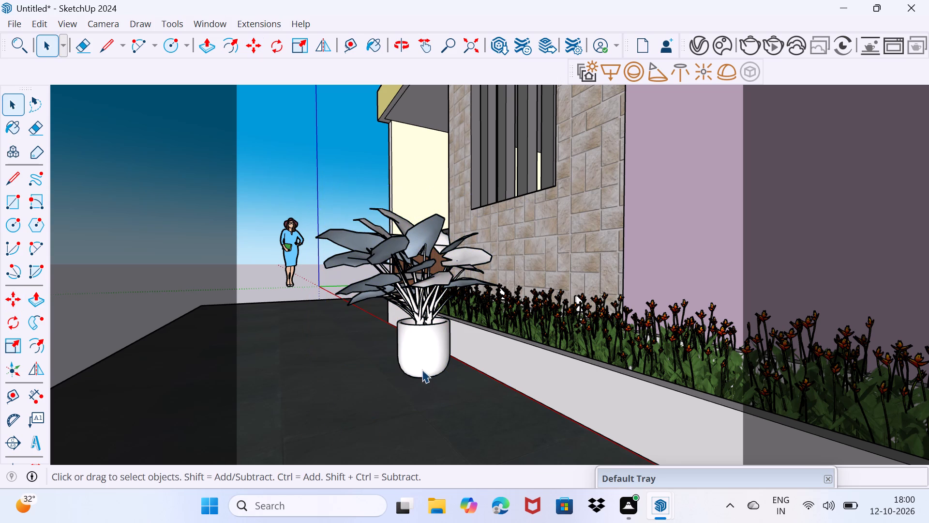
middle_drag(419, 375, 676, 373)
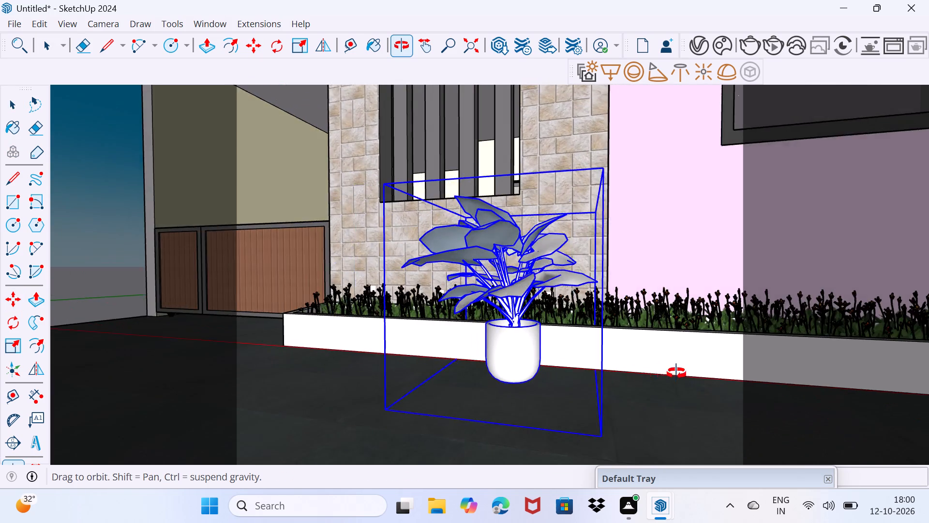
middle_drag(676, 373, 432, 366)
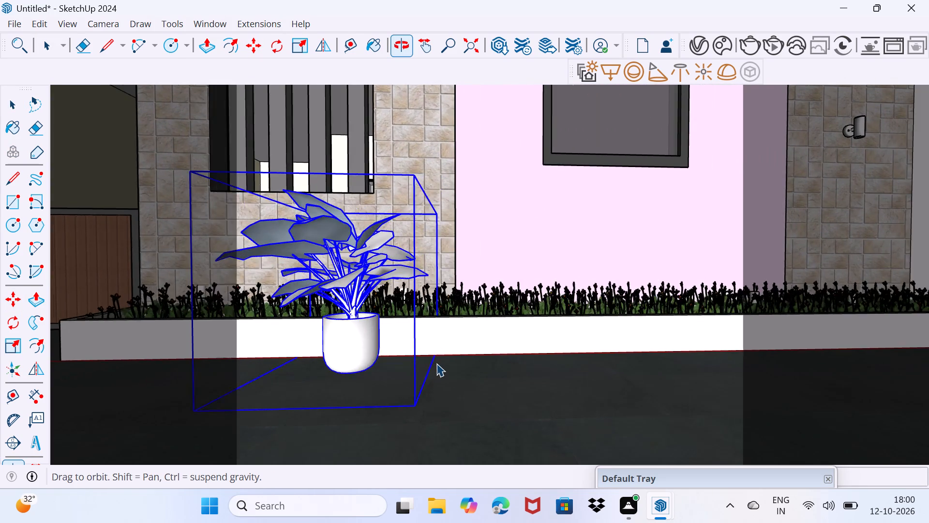
scroll(437, 362, down, 10)
scroll(407, 375, up, 2)
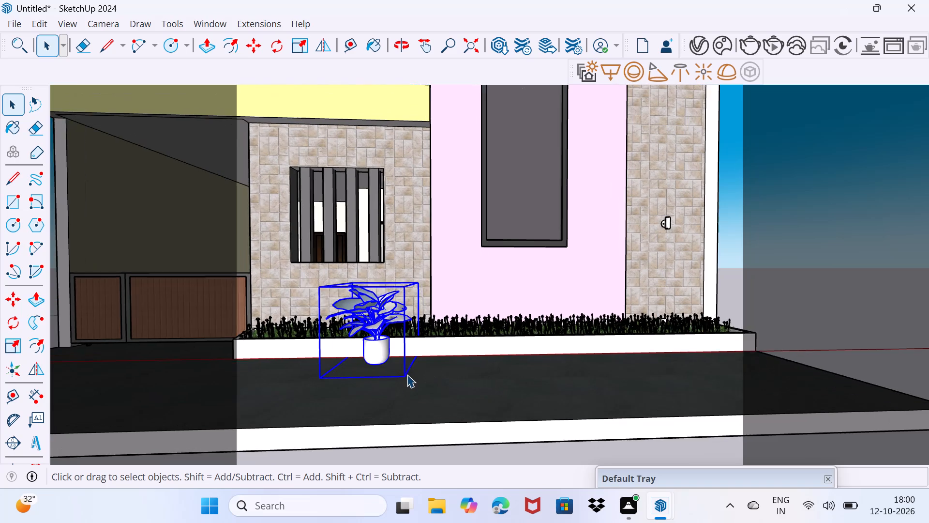
key(m)
click(407, 374)
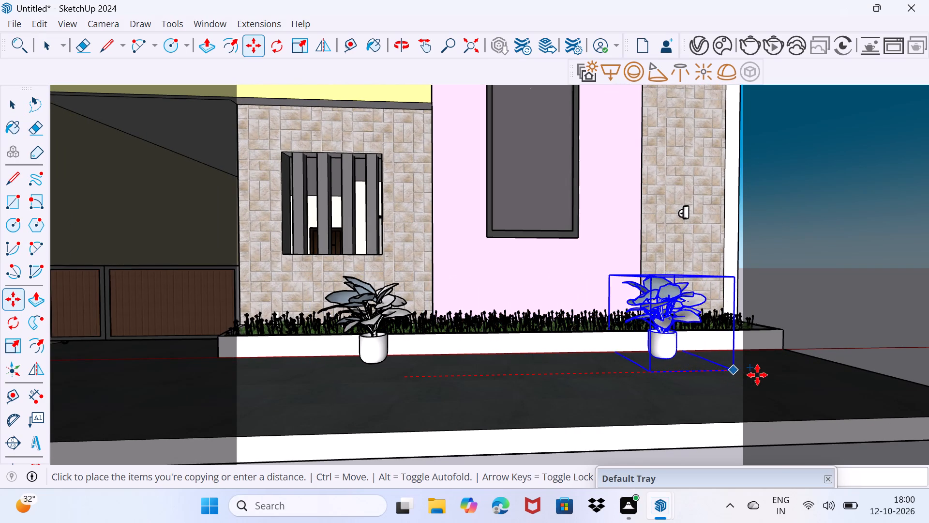
click(813, 369)
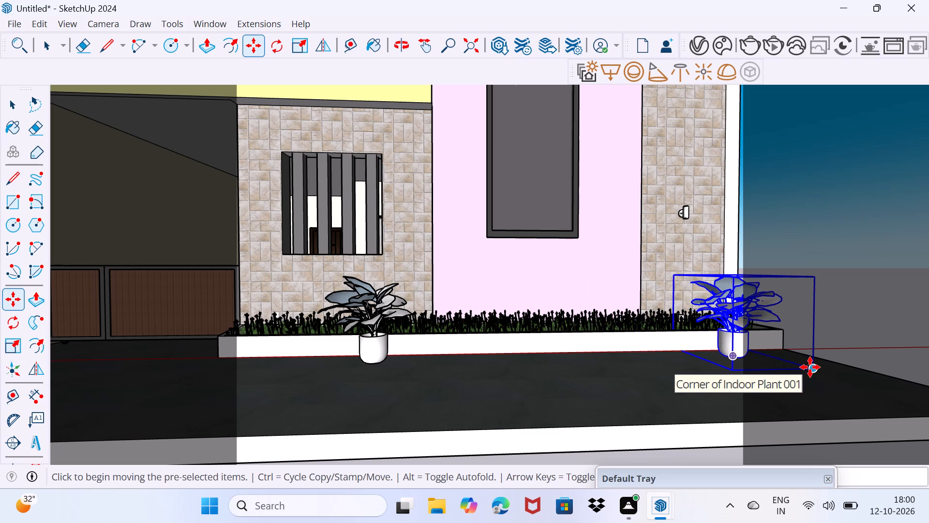
text(/4)
key(Return)
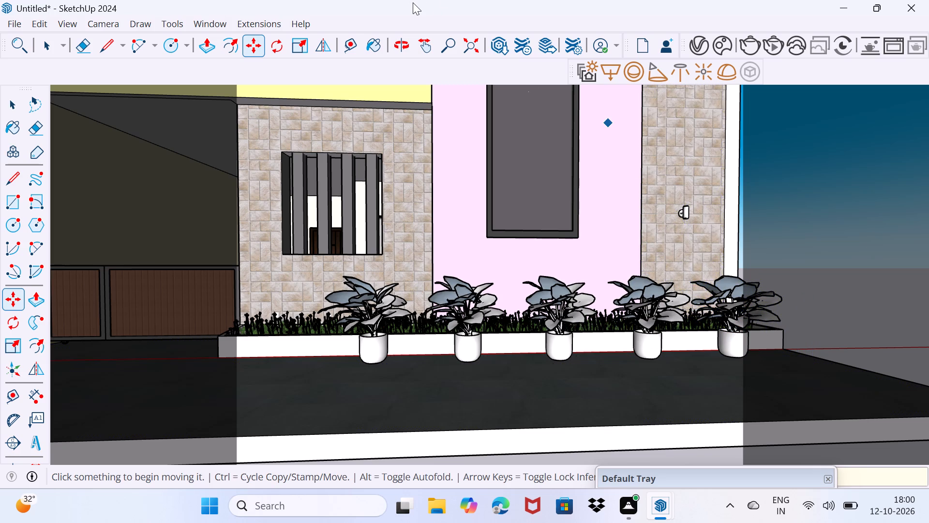
key(space)
Copy the potted plant nearest the gate up onto the upper balcony floor, behind the railing beside the pink side wall.
click(380, 349)
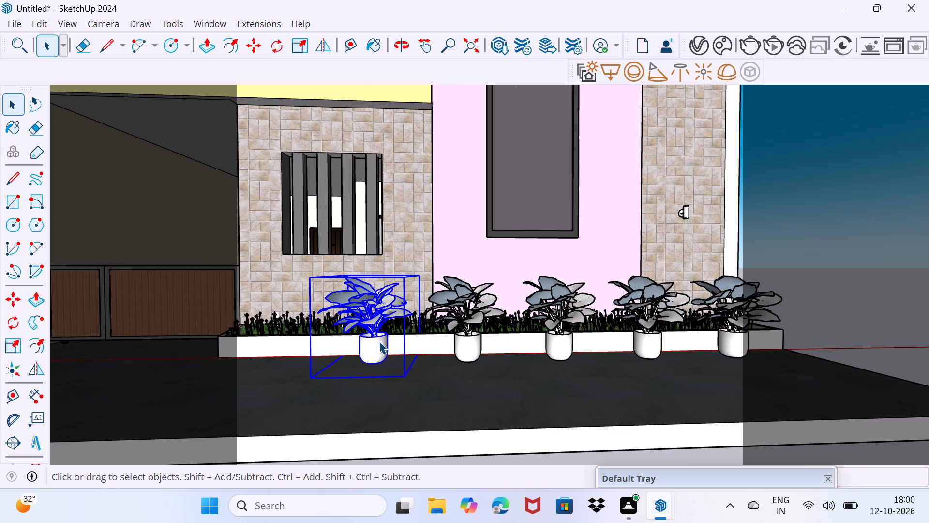
key(m)
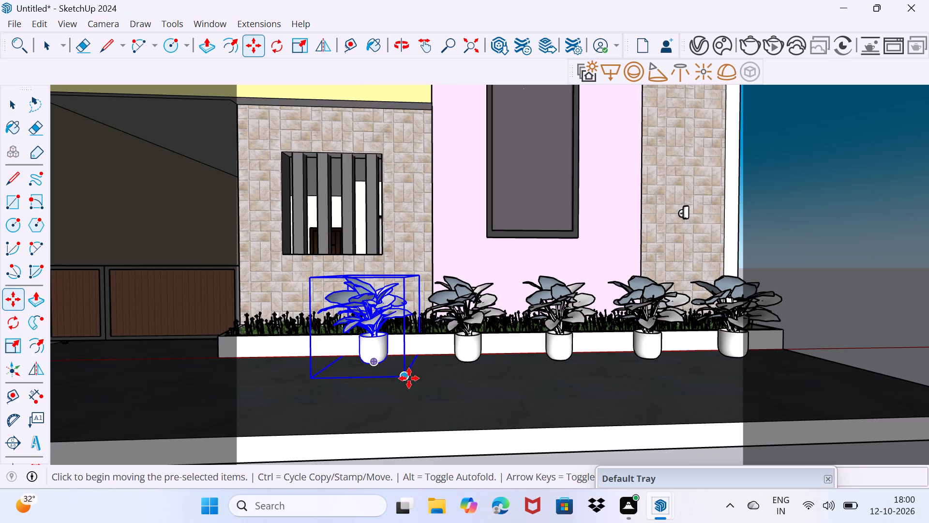
click(409, 378)
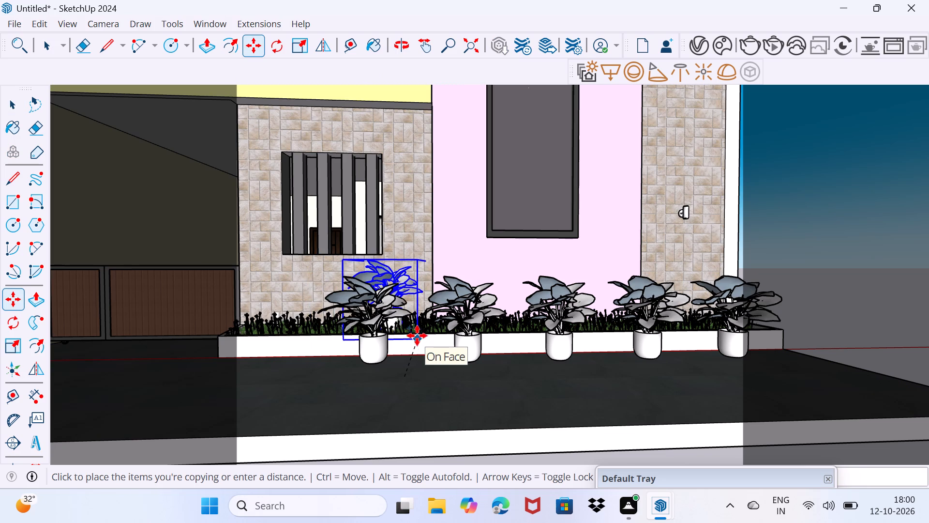
scroll(431, 264, down, 7)
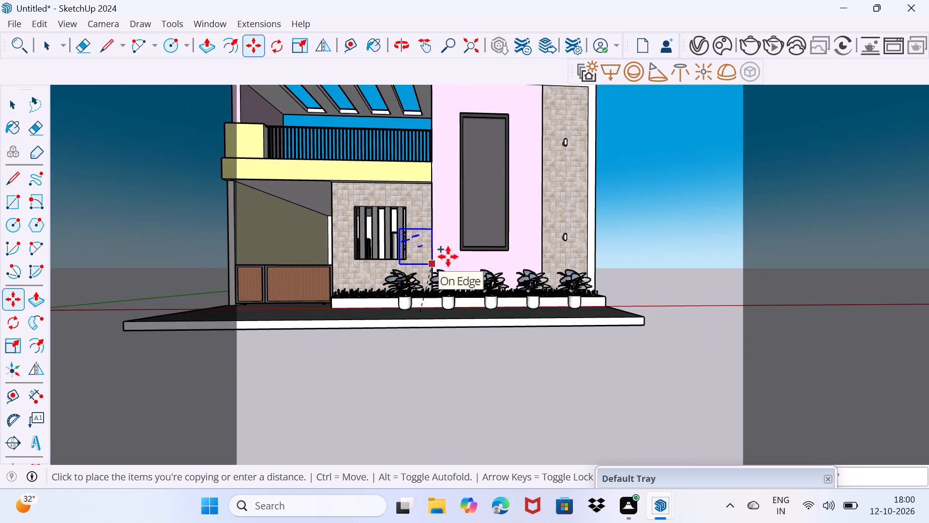
middle_drag(499, 235, 360, 291)
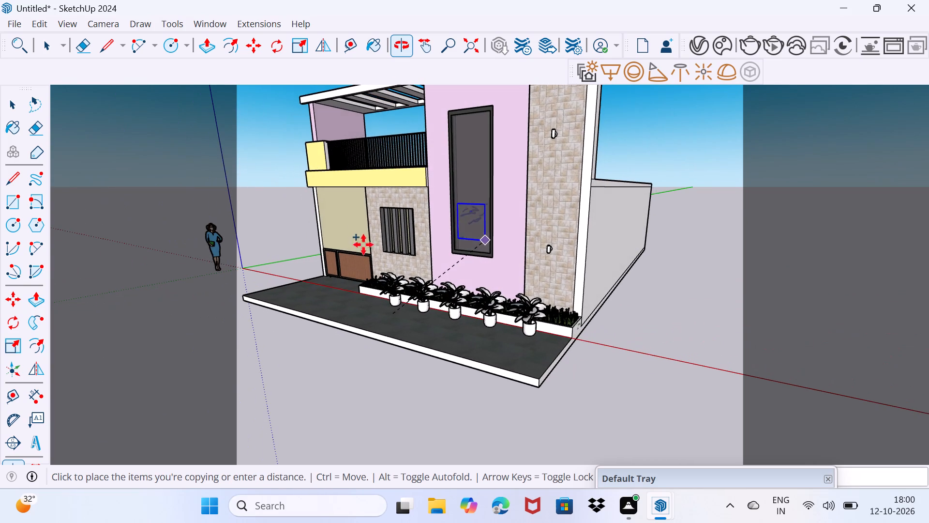
scroll(368, 141, up, 6)
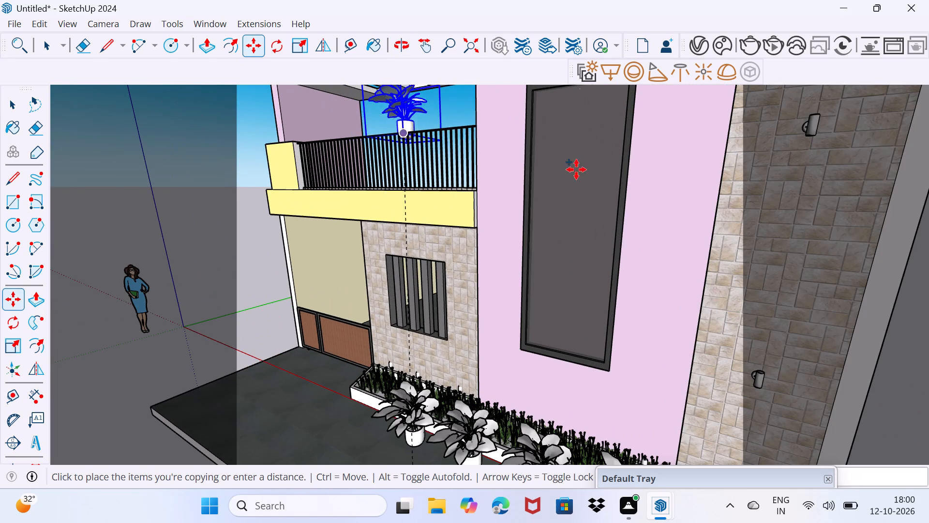
middle_drag(606, 182, 286, 198)
scroll(482, 188, up, 6)
middle_drag(529, 203, 527, 210)
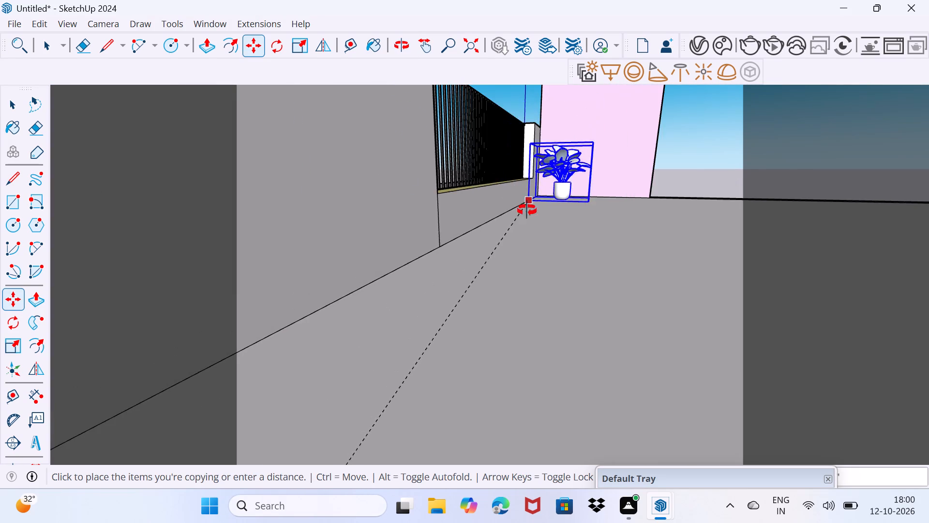
middle_drag(527, 210, 463, 244)
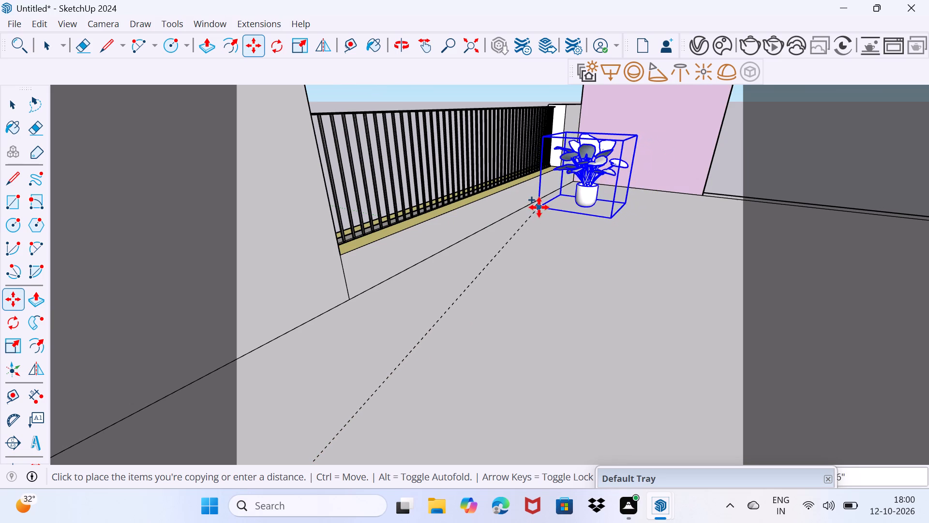
click(540, 204)
Copy the balcony plant along the floor edge to the other end of the railing and deselect it.
click(540, 204)
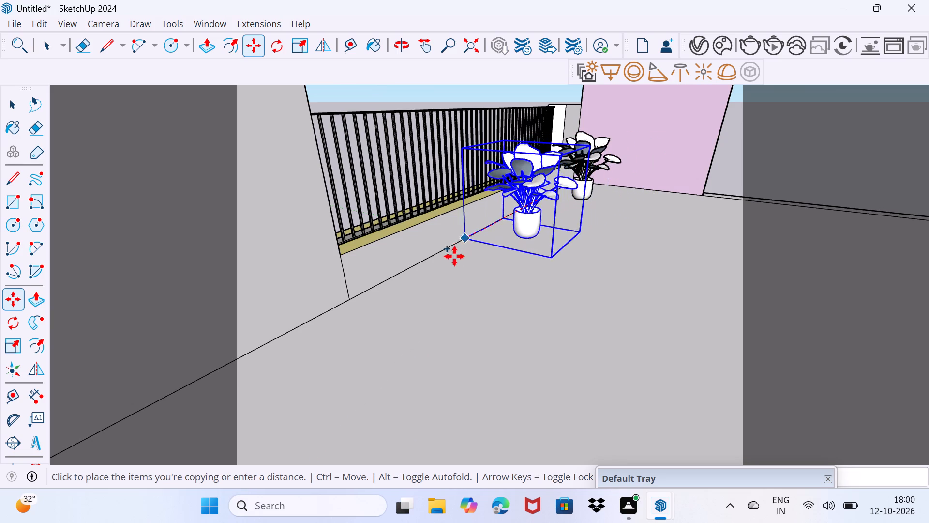
click(356, 310)
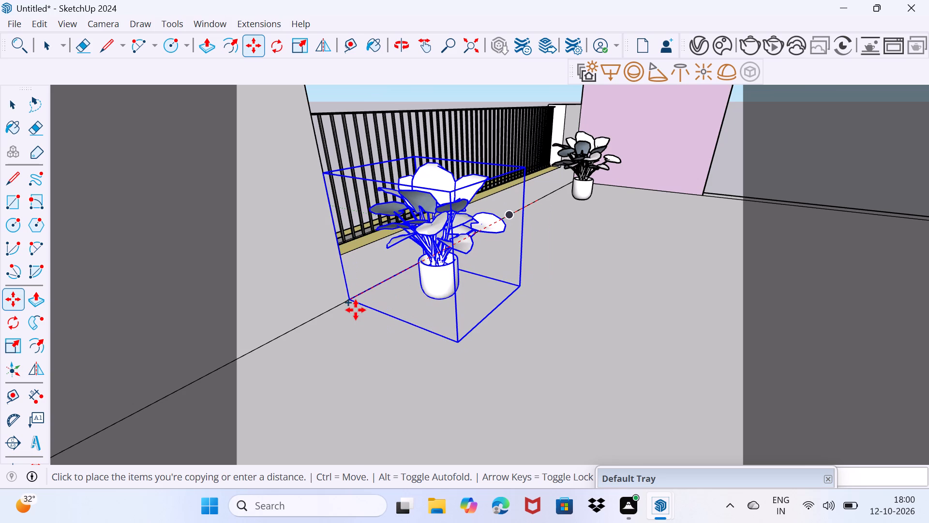
key(space)
drag(444, 399, 473, 365)
Copy the roof slab's long side edge, on the side opposite the existing inset line, 8" inward across the roof.
scroll(464, 350, down, 3)
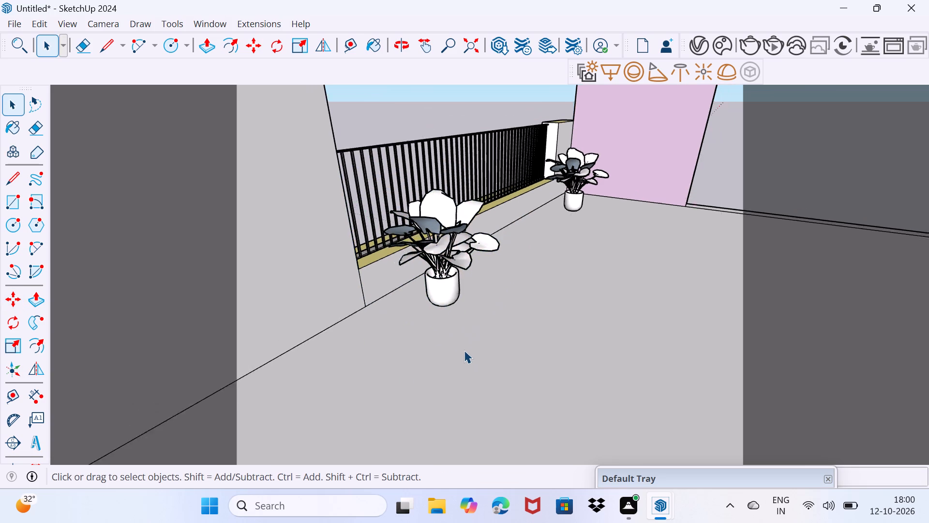
scroll(464, 350, down, 13)
middle_drag(436, 389, 505, 355)
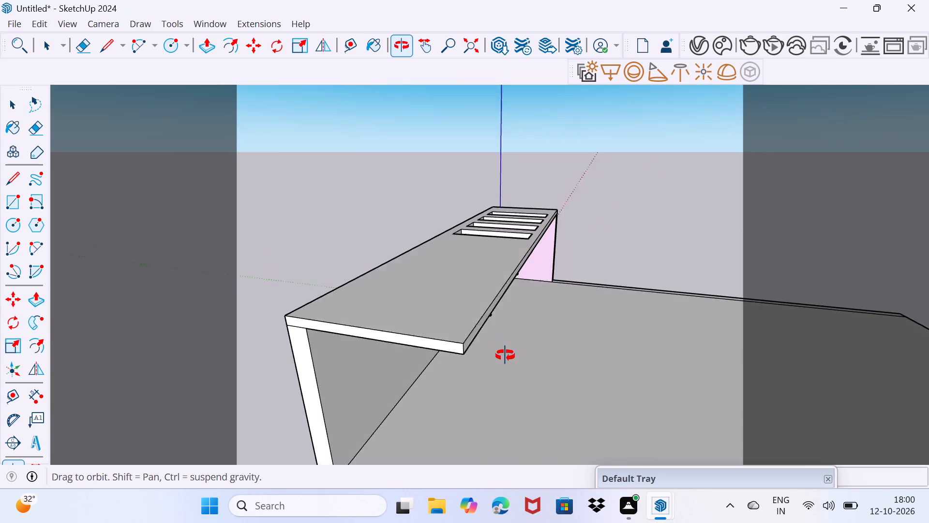
middle_drag(505, 355, 391, 214)
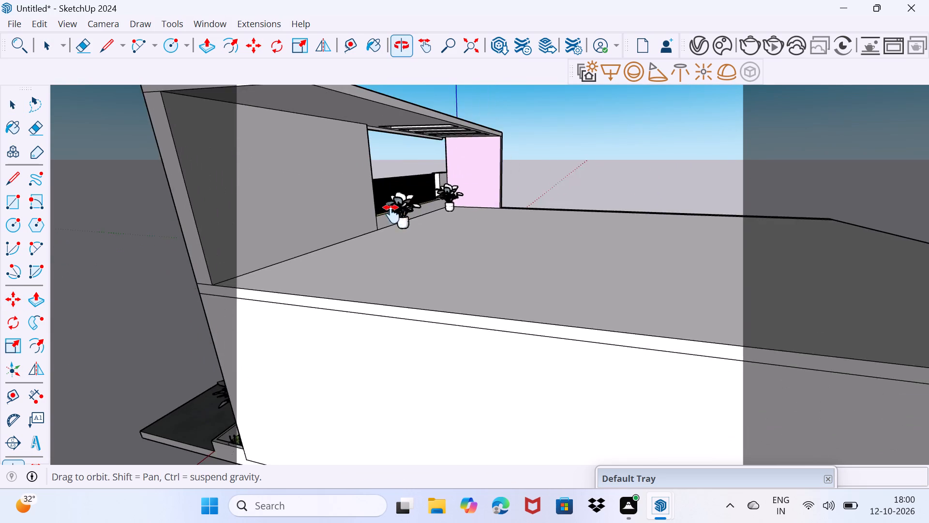
middle_drag(391, 214, 391, 214)
scroll(439, 287, up, 2)
middle_drag(455, 268, 448, 289)
scroll(448, 289, down, 4)
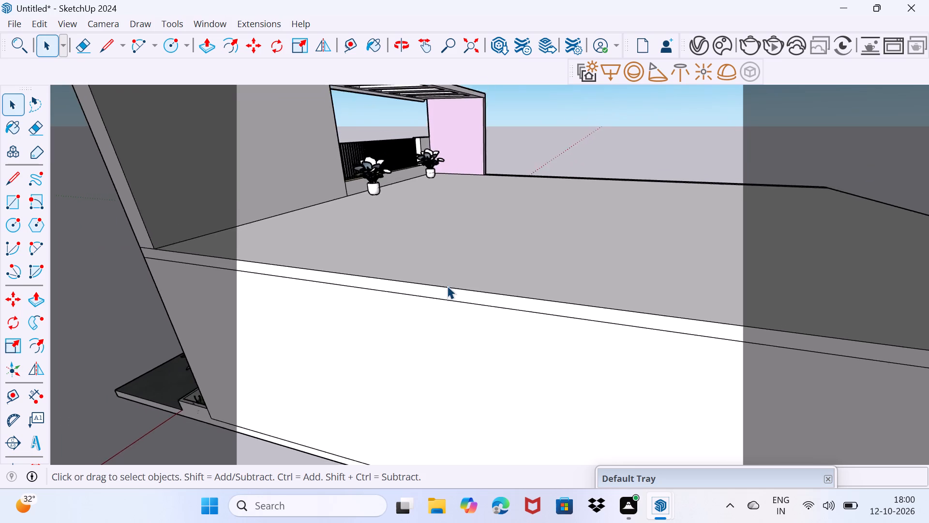
scroll(447, 286, down, 11)
middle_drag(590, 302, 467, 320)
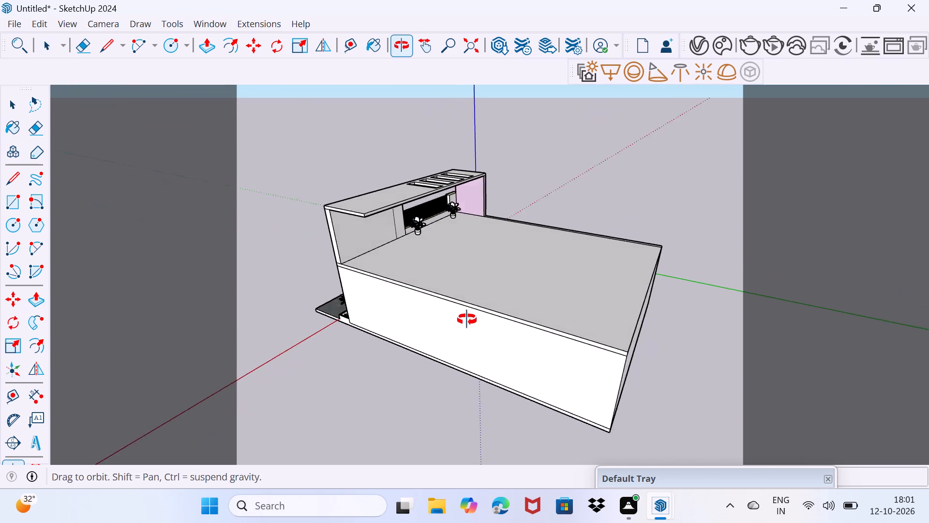
middle_drag(467, 320, 363, 312)
scroll(410, 350, up, 8)
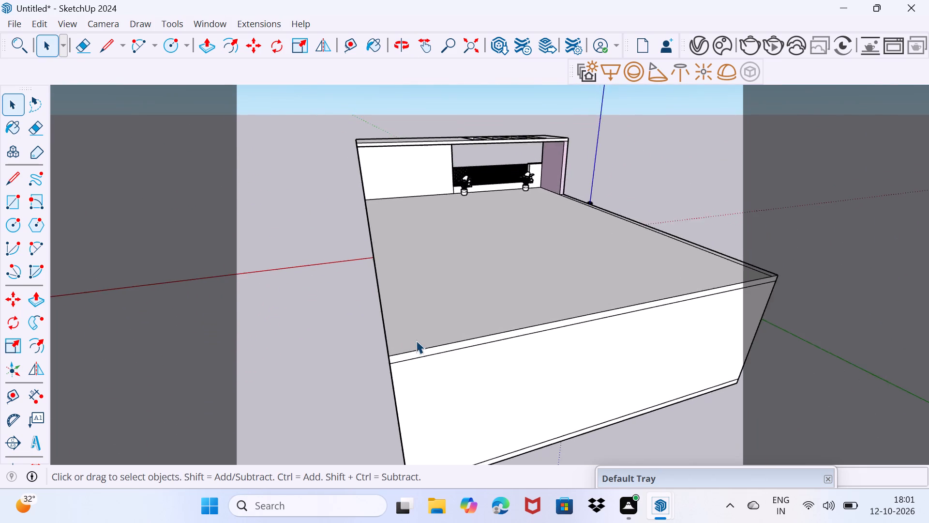
middle_drag(416, 340, 400, 364)
scroll(376, 347, up, 3)
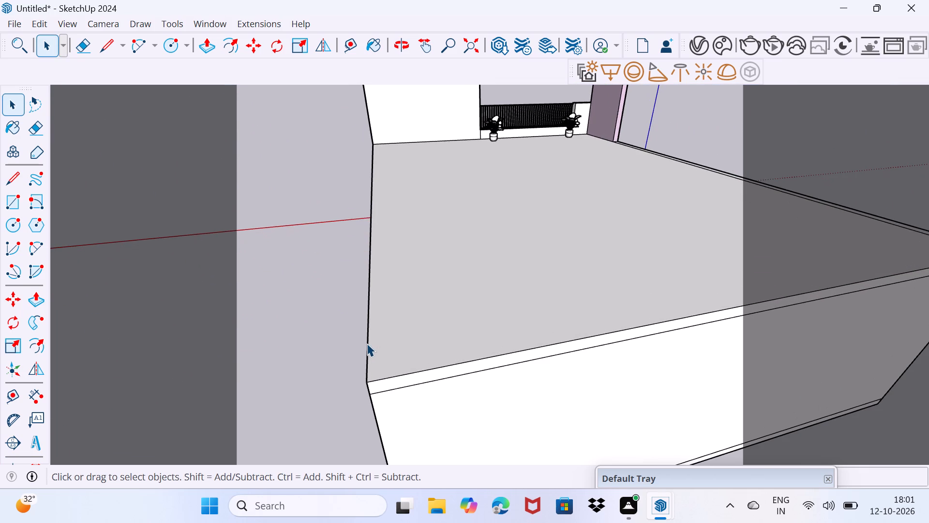
click(367, 343)
scroll(378, 347, up, 1)
key(m)
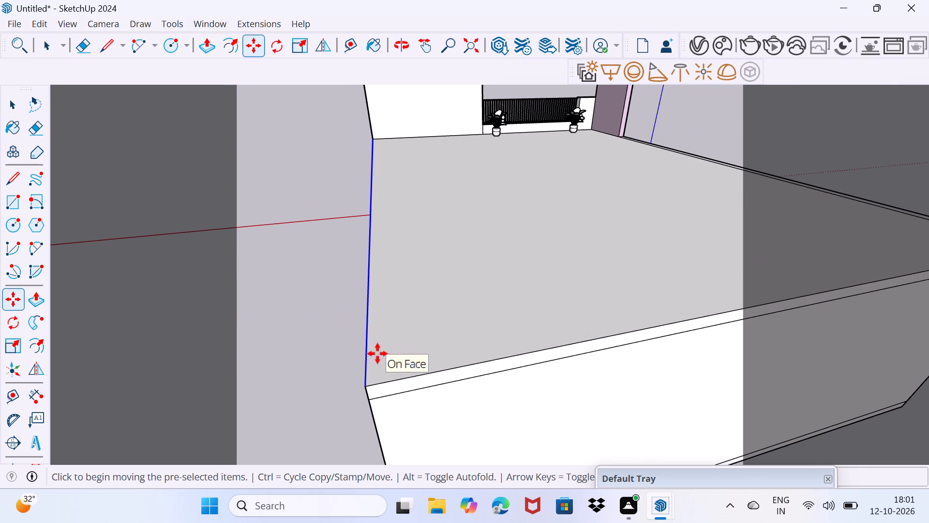
click(365, 384)
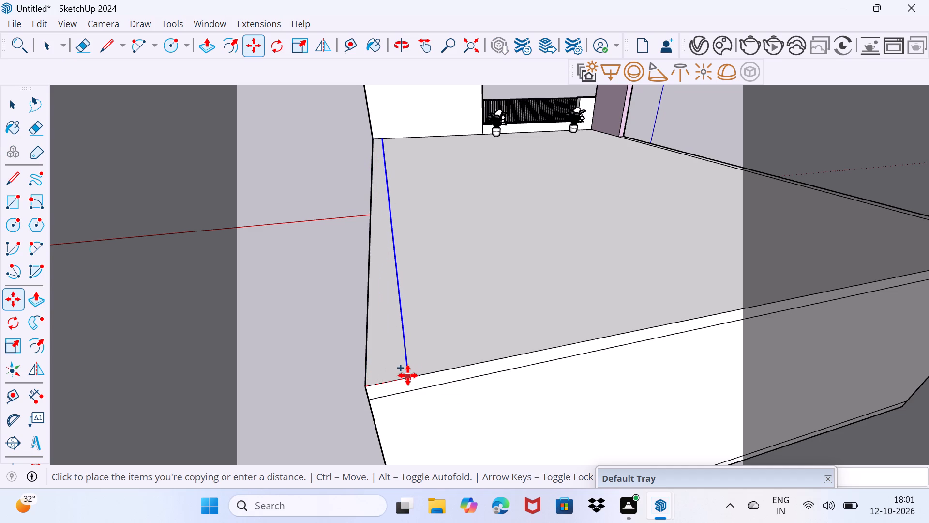
key(8)
key(shift+quotedbl)
key(Return)
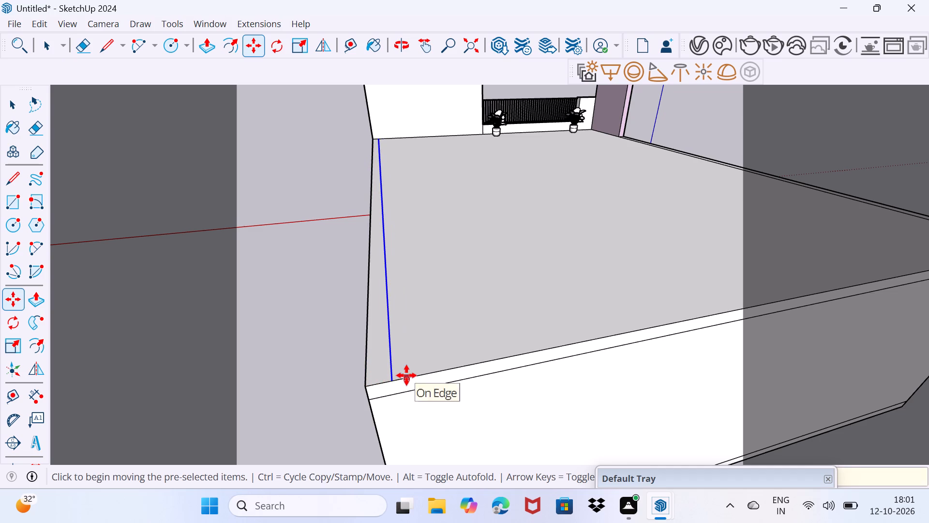
scroll(397, 377, up, 2)
key(space)
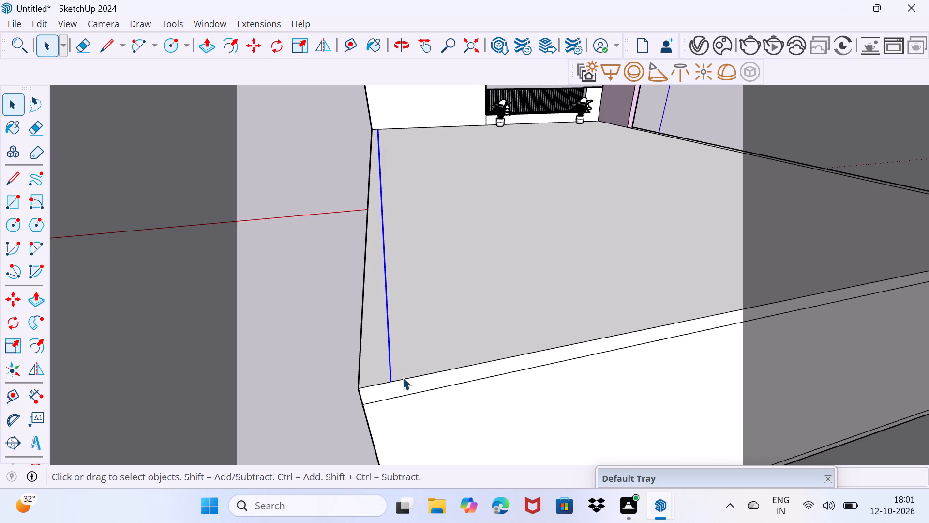
Copy the roof slab's rear edge 8" inward toward the front of the house.
click(403, 377)
drag(403, 376, 448, 321)
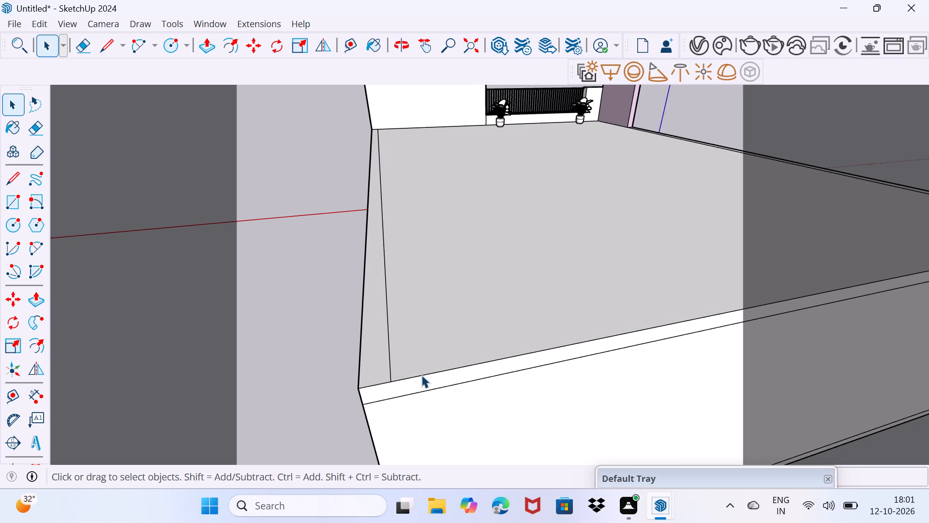
click(421, 375)
scroll(420, 371, down, 7)
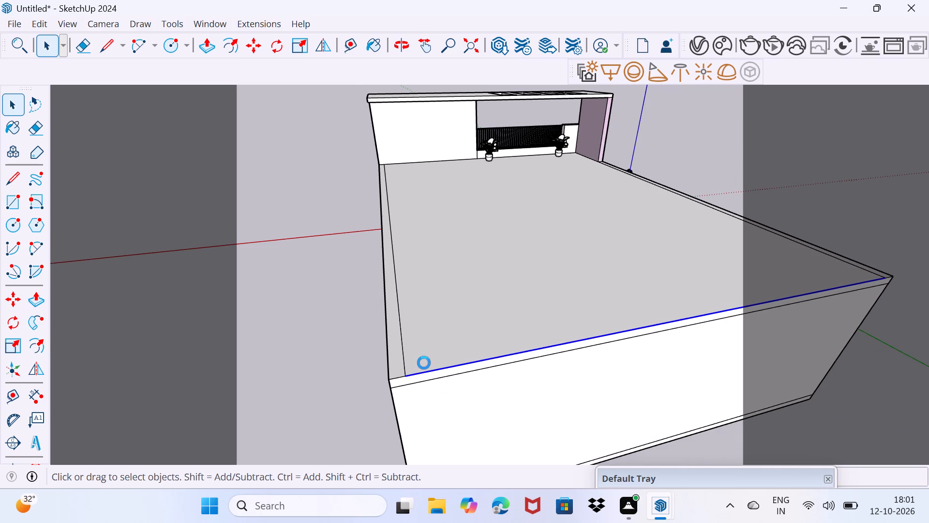
shift+middle_drag(424, 363, 386, 364)
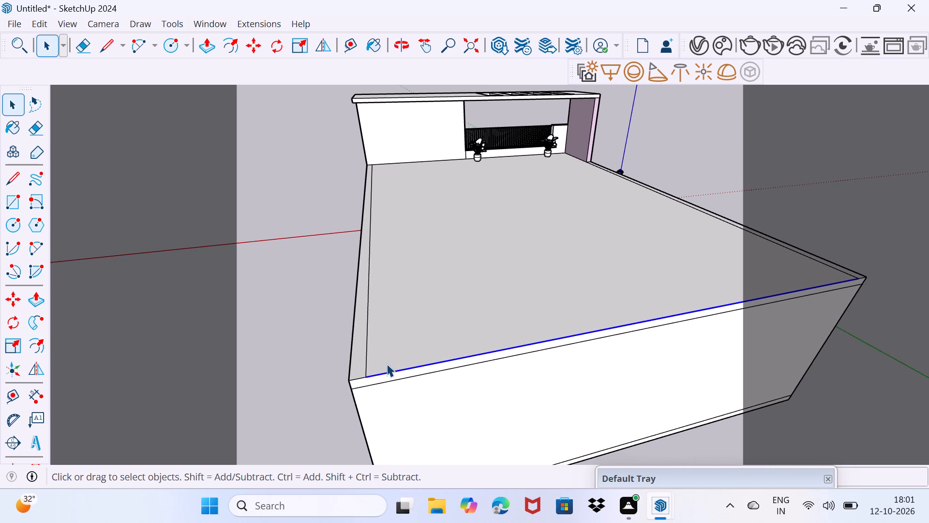
key(m)
click(365, 379)
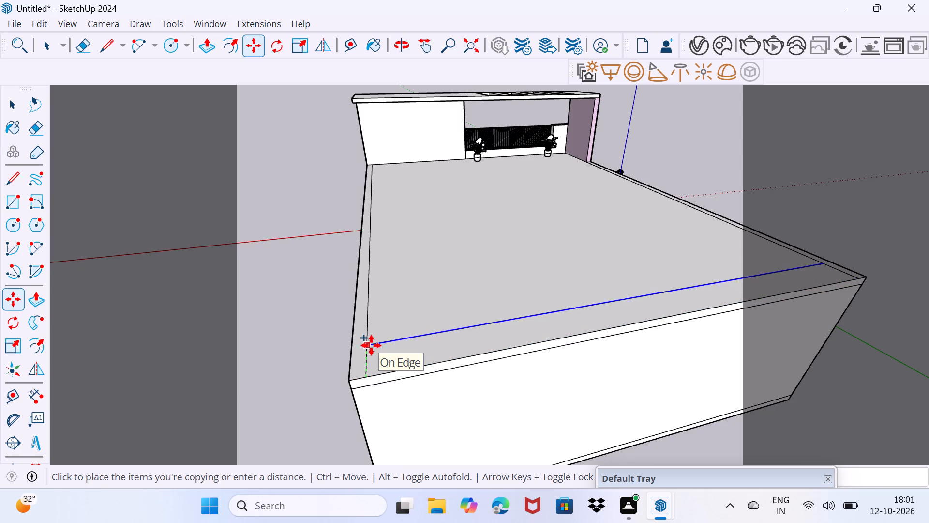
key(8)
key(shift+quotedbl)
key(Return)
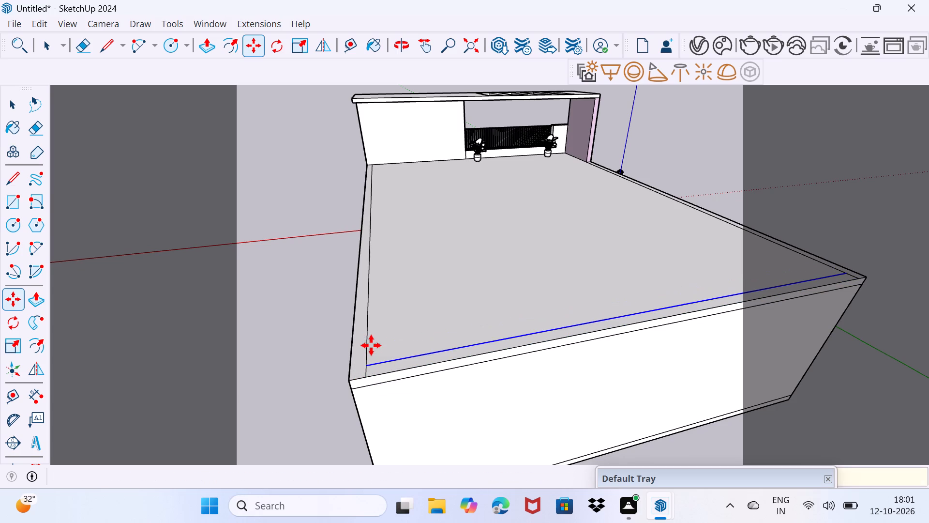
key(space)
Erase the short leftover line segments at both rear corners so the inset lines form one continuous parapet strip.
scroll(395, 346, down, 1)
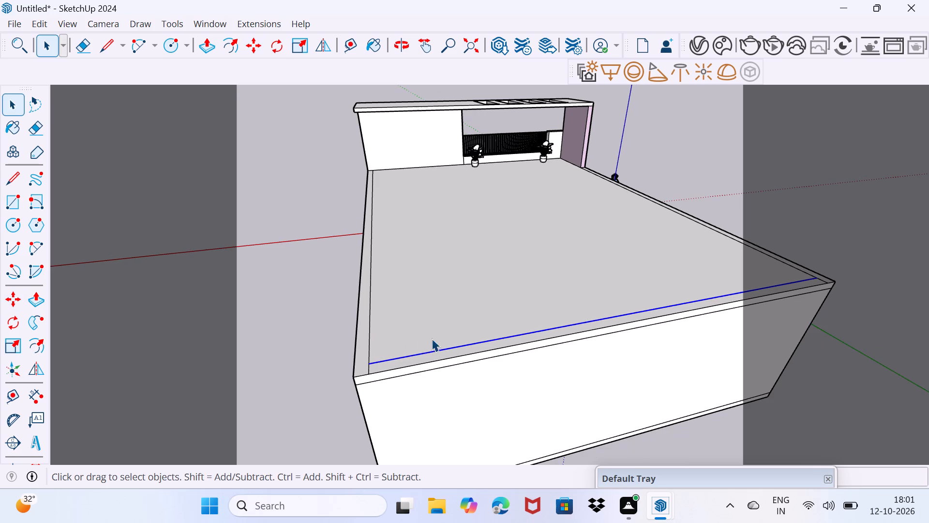
middle_drag(474, 334, 361, 338)
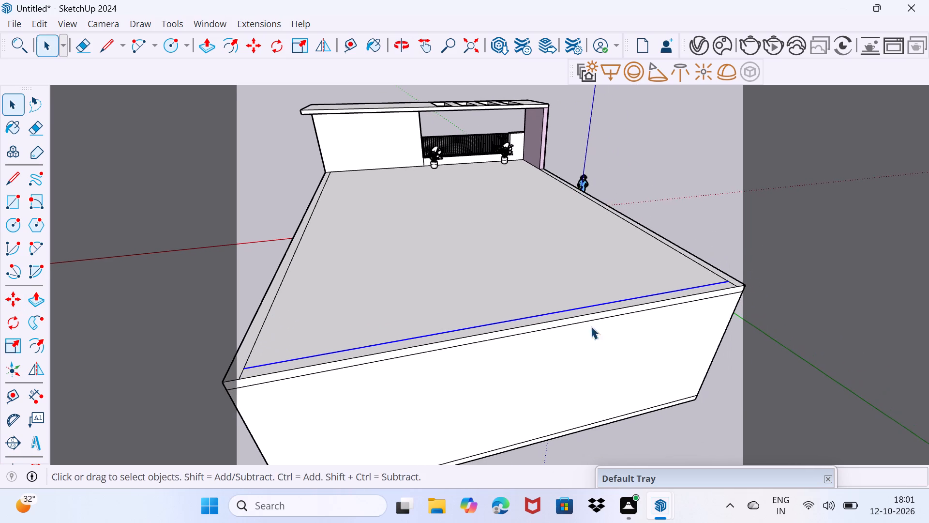
middle_drag(591, 326, 455, 343)
scroll(632, 348, up, 2)
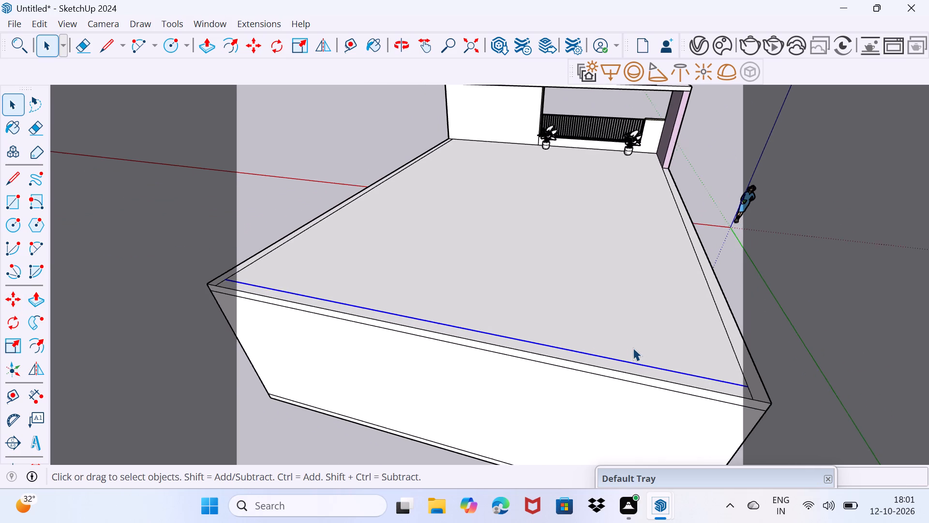
middle_drag(686, 371, 608, 338)
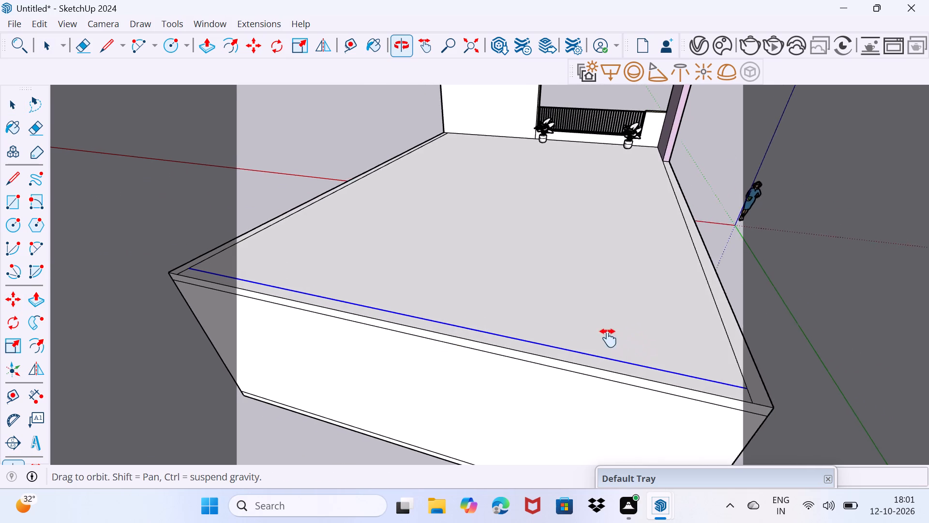
middle_drag(608, 338, 563, 326)
scroll(627, 378, up, 2)
key(e)
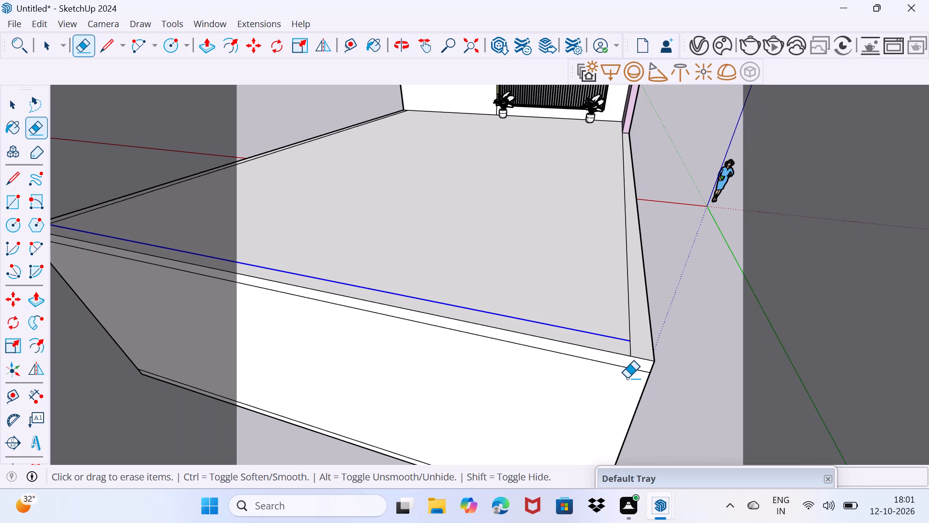
drag(629, 351, 634, 350)
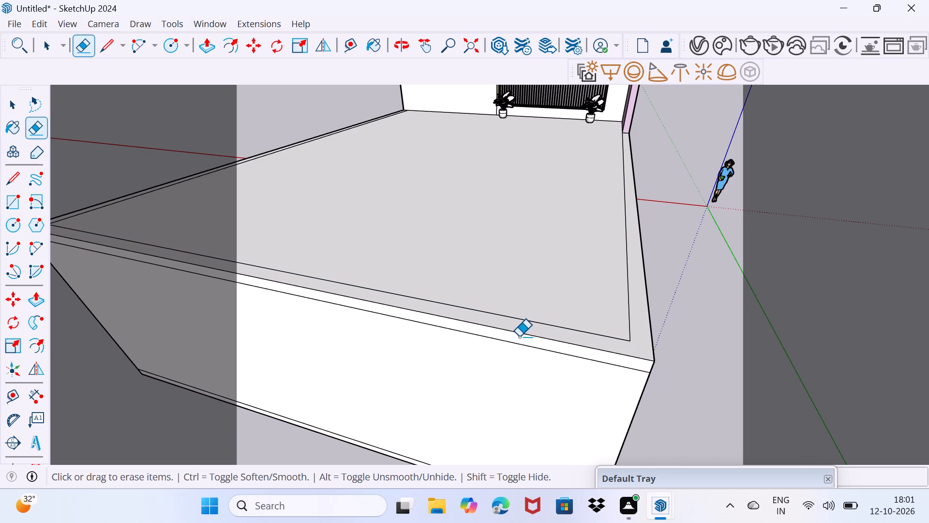
middle_drag(480, 328, 627, 332)
middle_drag(477, 307, 723, 362)
scroll(341, 287, up, 3)
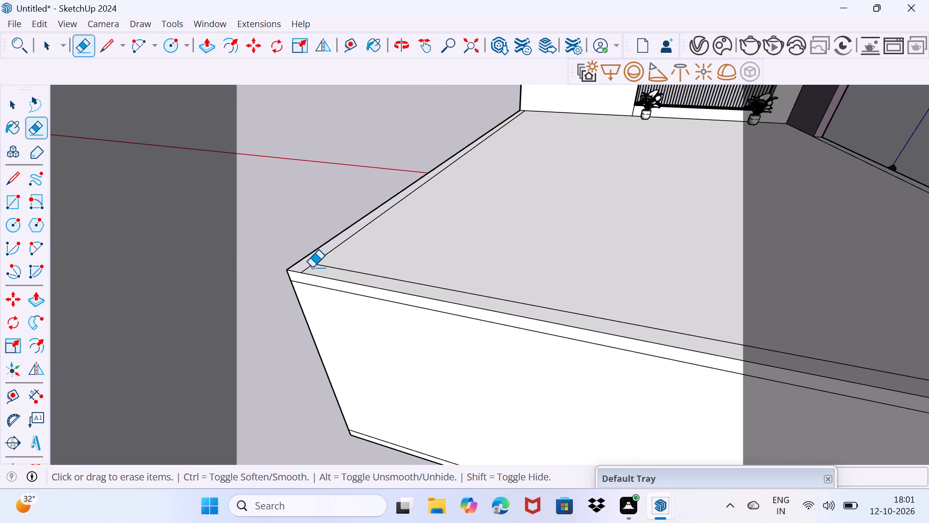
click(305, 267)
scroll(310, 270, up, 2)
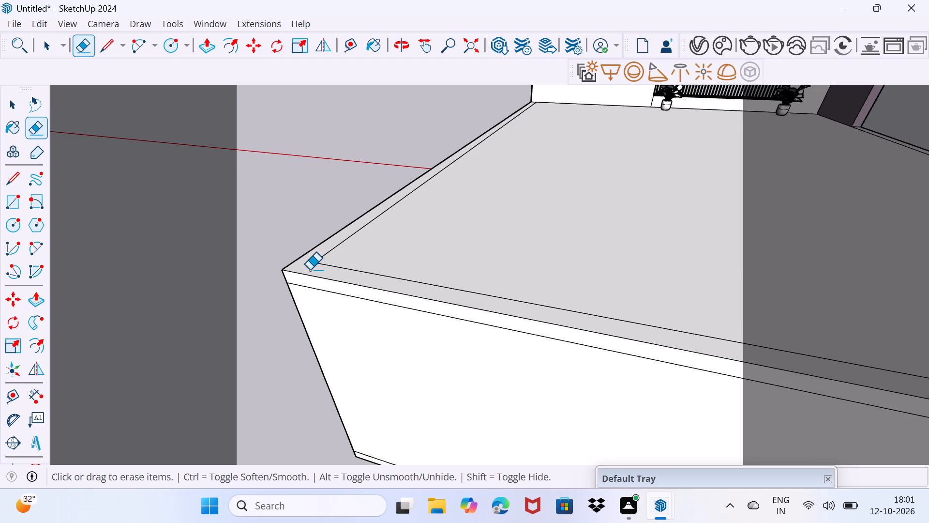
Push/Pull the inset strip around the roof perimeter up 4' as a parapet wall.
key(space)
click(310, 270)
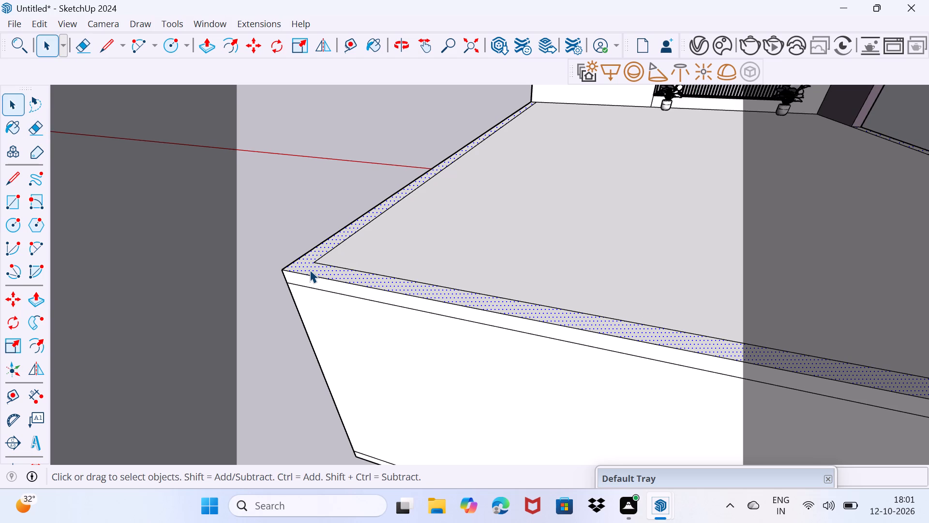
key(p)
click(310, 270)
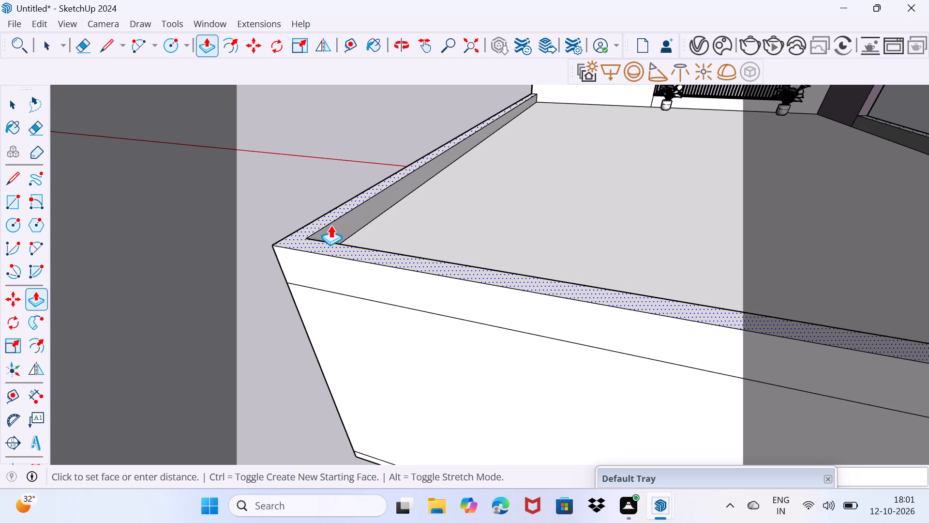
text(4')
key(Return)
key(space)
Inspect the roof parapet and the whole house from outside, ending at the front porch, gate and window wall.
scroll(331, 225, down, 9)
middle_drag(512, 226, 406, 218)
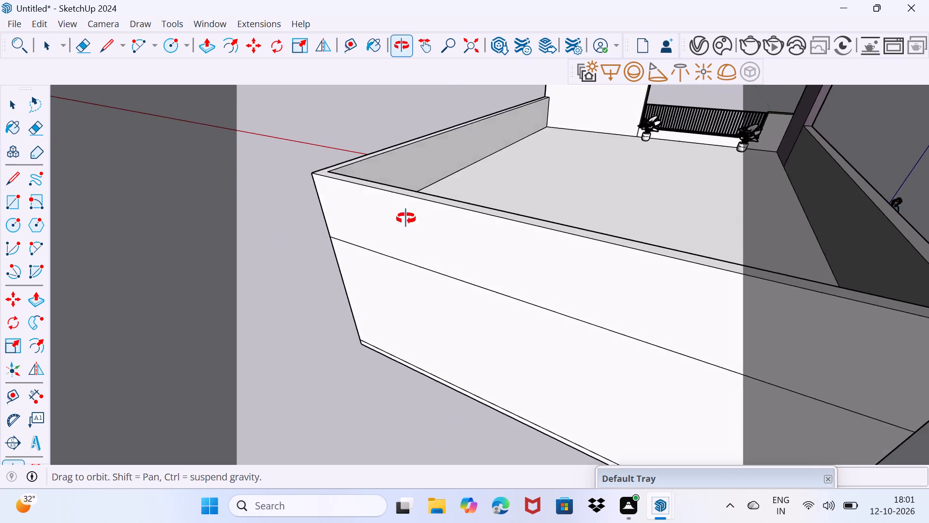
middle_drag(406, 218, 395, 215)
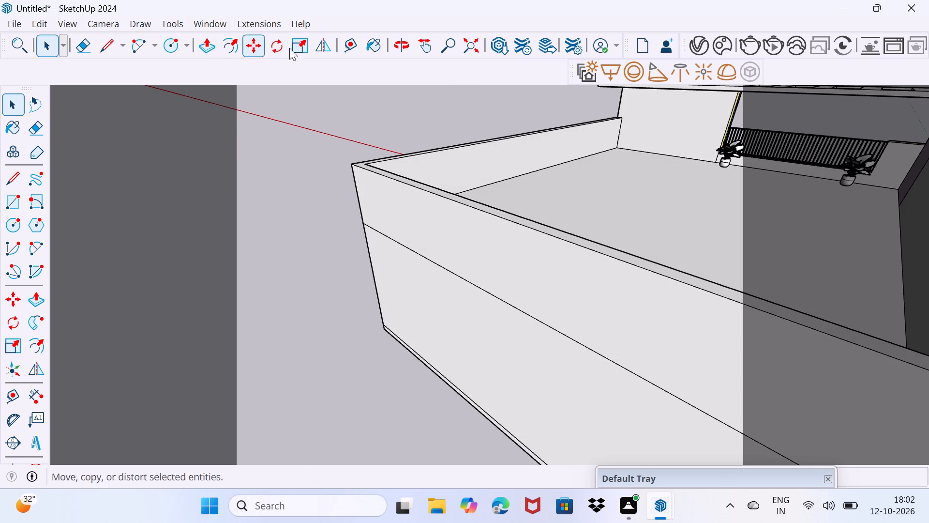
click(466, 46)
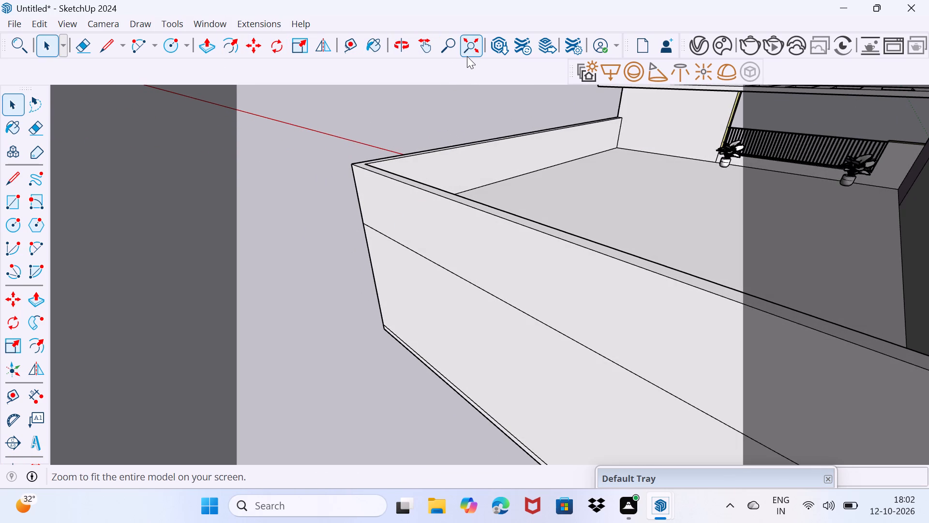
middle_drag(615, 241, 278, 219)
scroll(615, 241, down, 1)
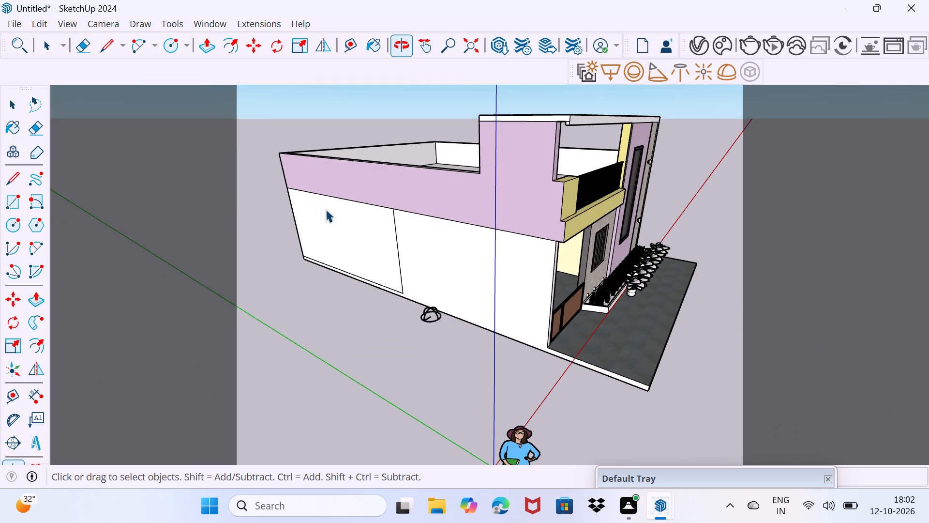
middle_drag(612, 273, 378, 264)
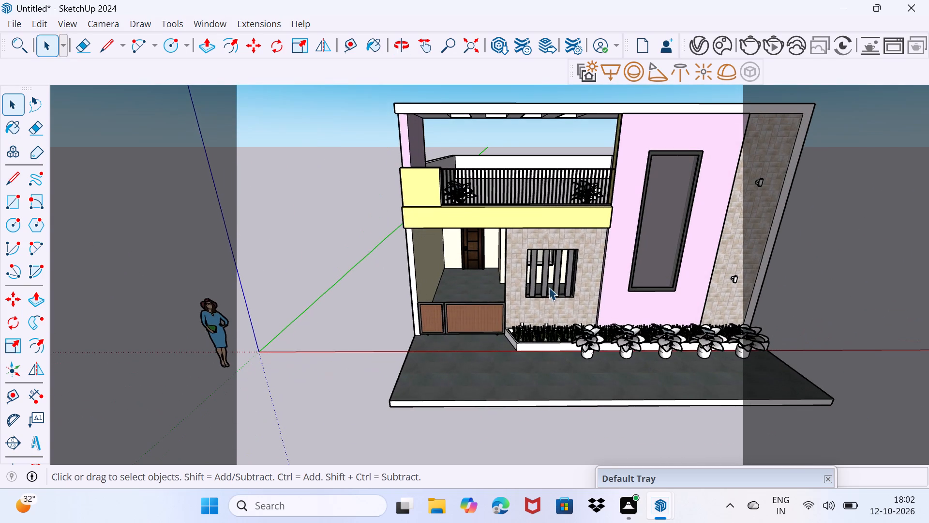
scroll(544, 279, up, 2)
middle_drag(495, 285, 514, 226)
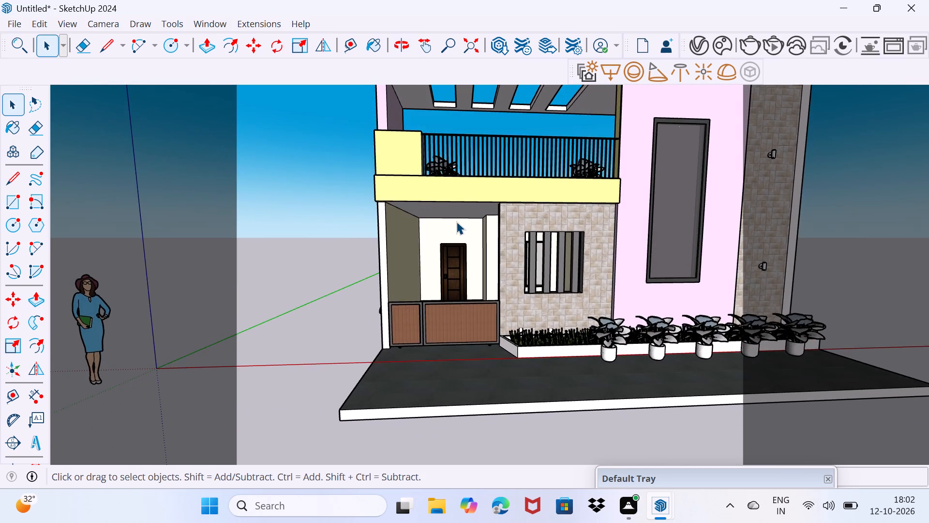
scroll(455, 220, up, 3)
middle_drag(455, 223, 477, 206)
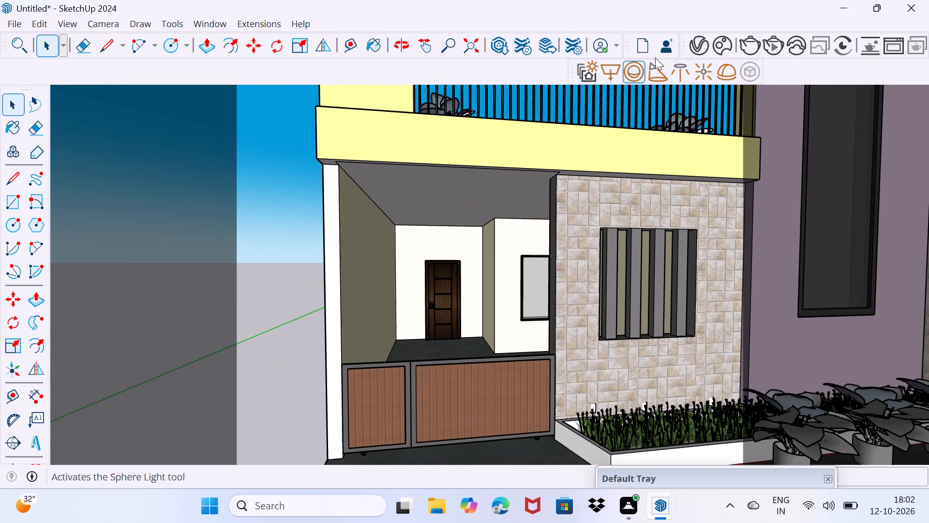
Import the Tlon Light 950 Ceiling 152 008 from the downloaded Chaos Cosmos assets and return to the model.
click(697, 50)
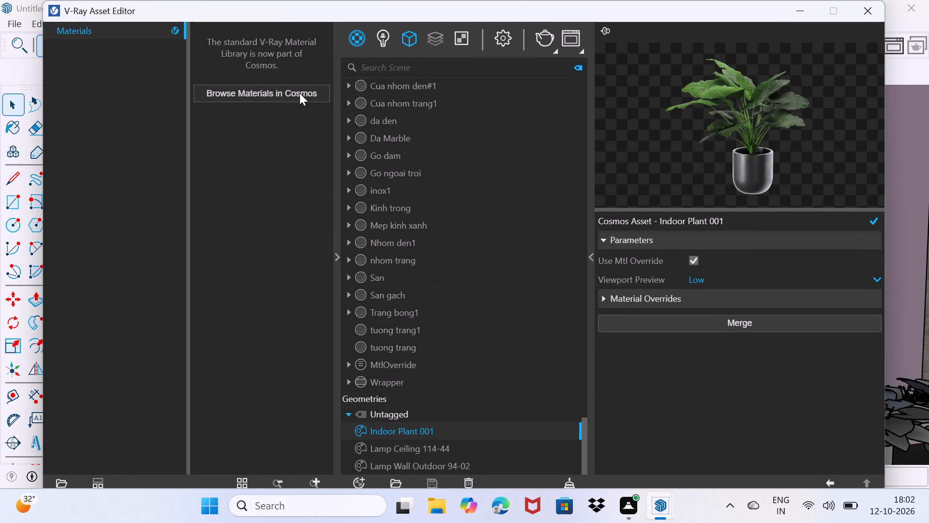
click(299, 93)
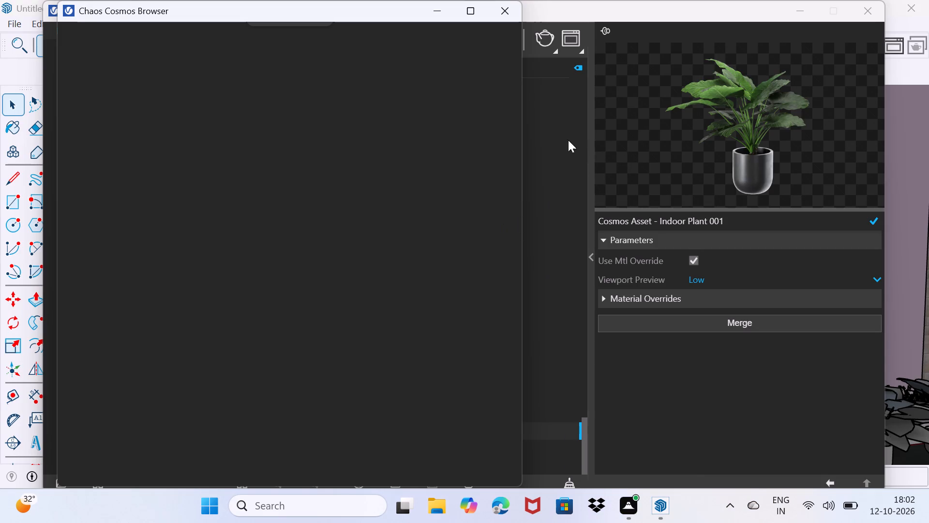
click(506, 15)
click(297, 90)
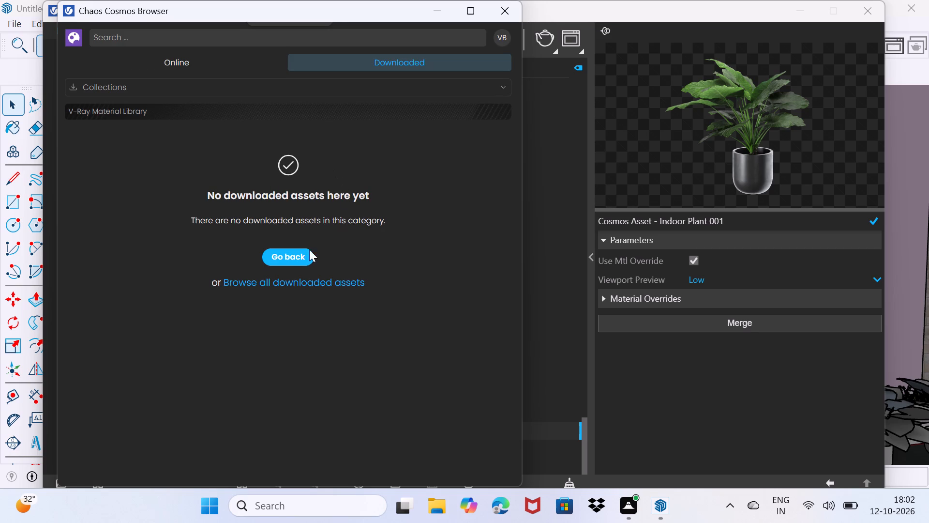
click(298, 284)
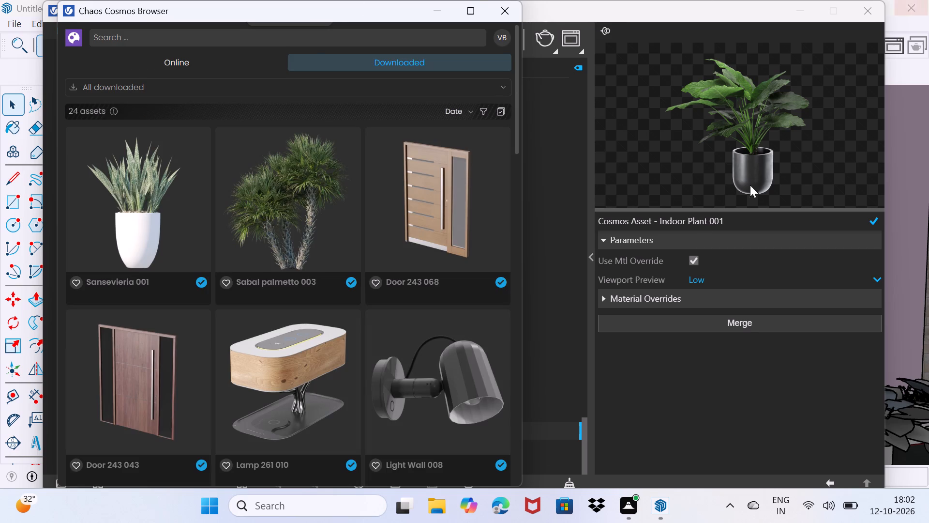
scroll(274, 404, down, 7)
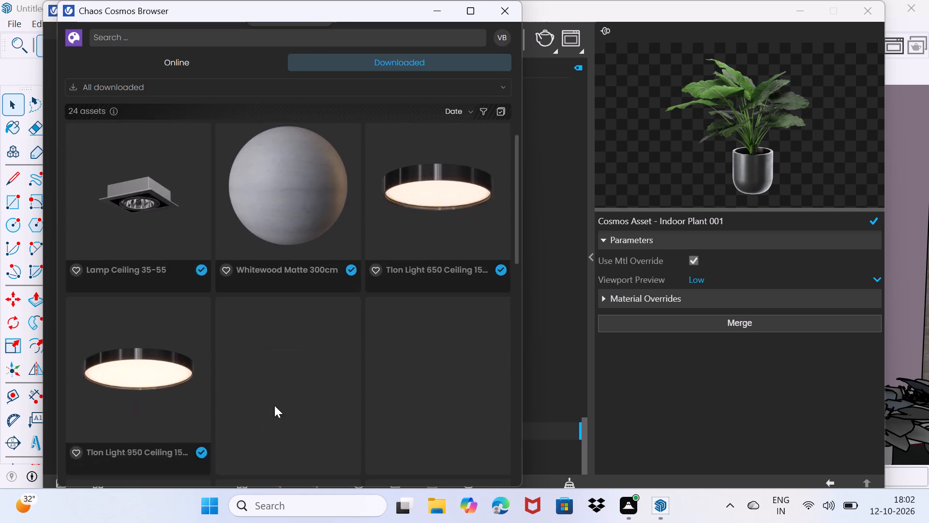
scroll(274, 405, up, 2)
scroll(274, 405, down, 1)
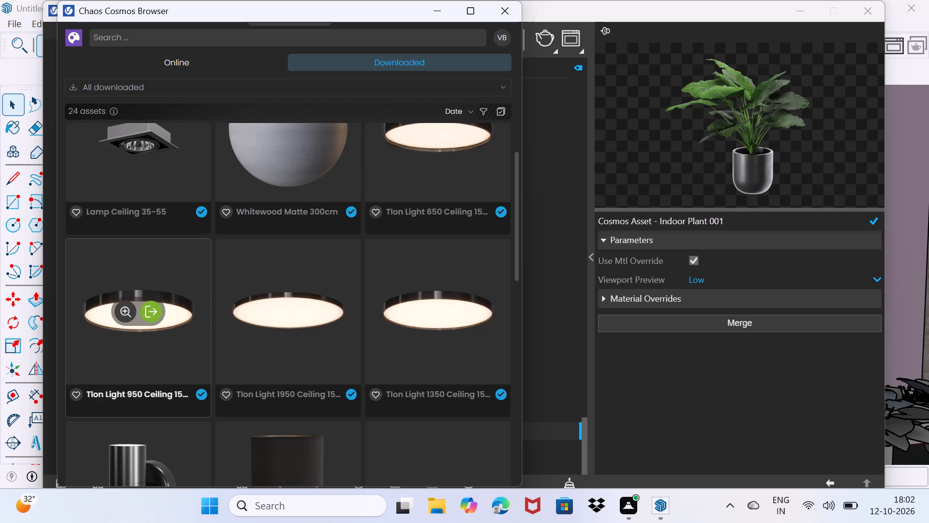
click(154, 316)
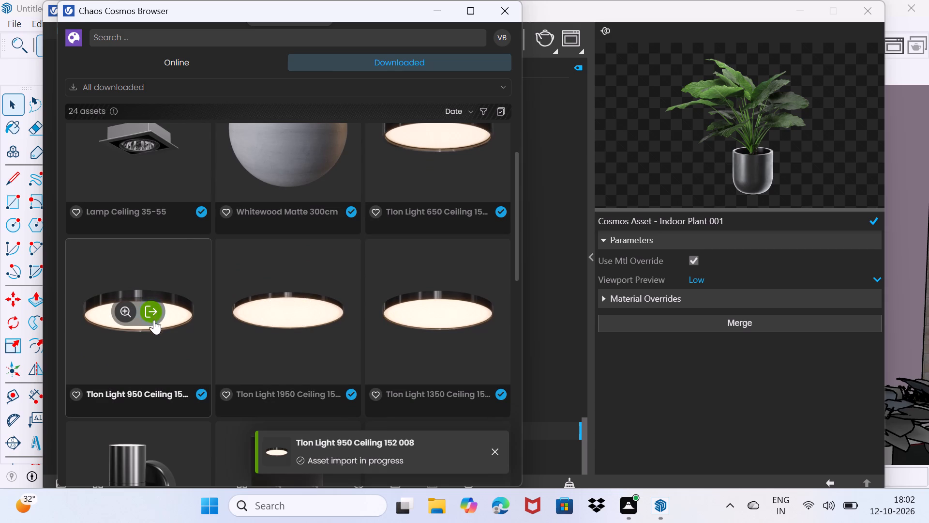
click(800, 11)
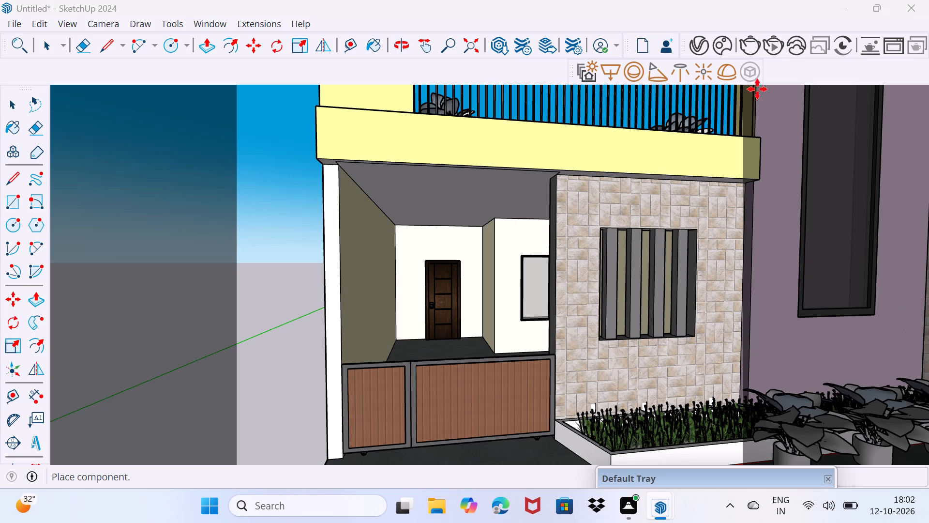
Place the Tlon ceiling light on the porch ceiling in front of the wooden entrance door.
scroll(356, 247, up, 2)
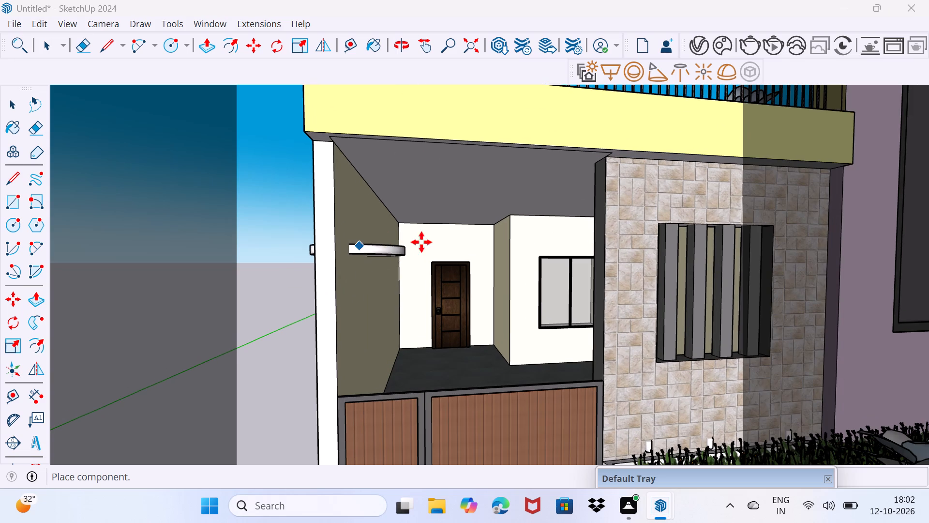
scroll(450, 206, up, 8)
middle_drag(435, 247, 443, 223)
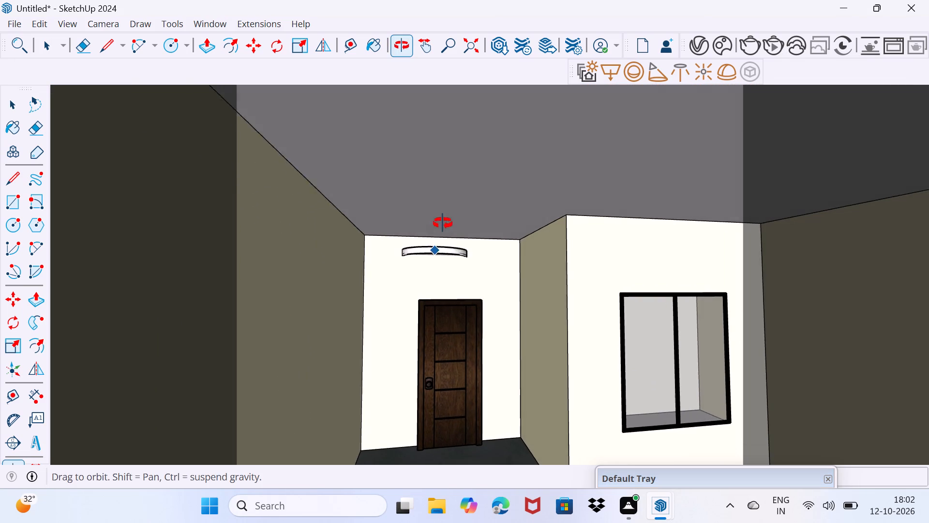
middle_drag(443, 223, 446, 215)
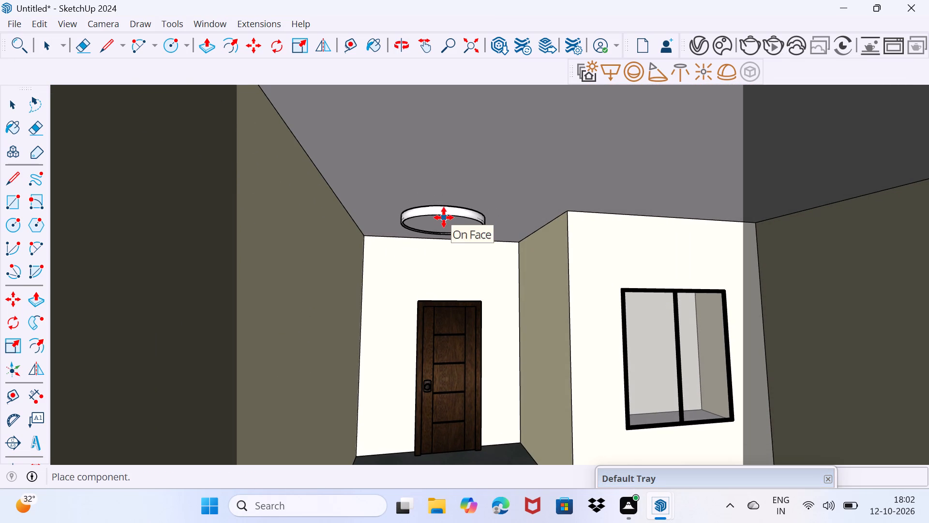
click(444, 217)
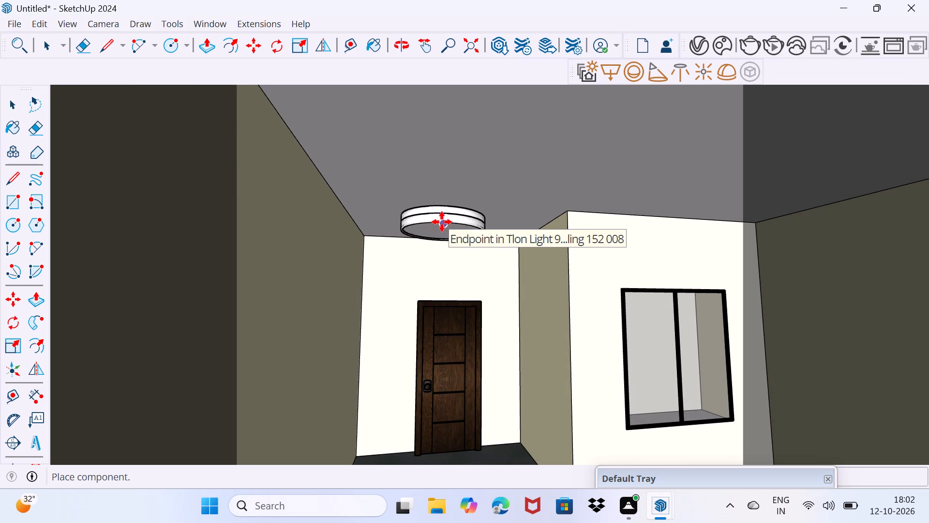
key(space)
Scale the placed ceiling light down uniformly from one corner so it looks smaller on the porch ceiling.
click(444, 215)
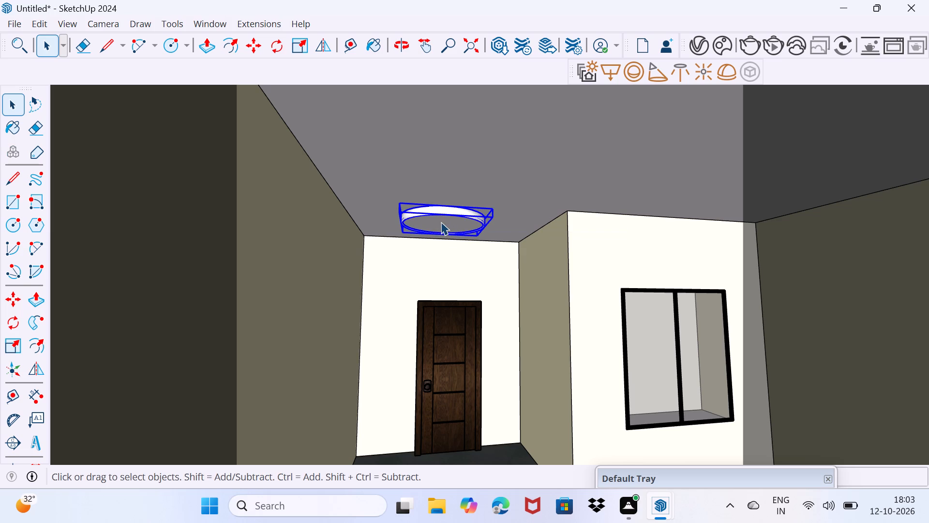
key(s)
middle_drag(419, 232, 433, 196)
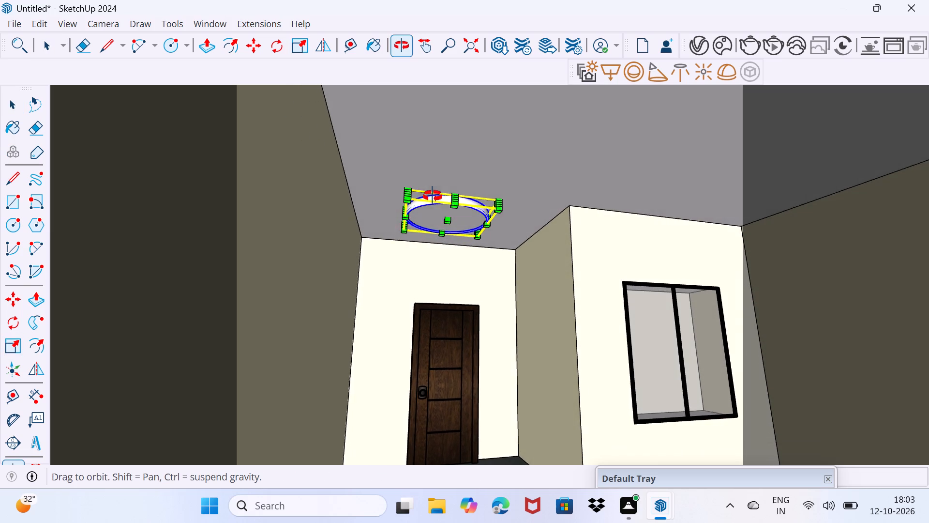
middle_drag(433, 196, 432, 190)
drag(407, 197, 418, 210)
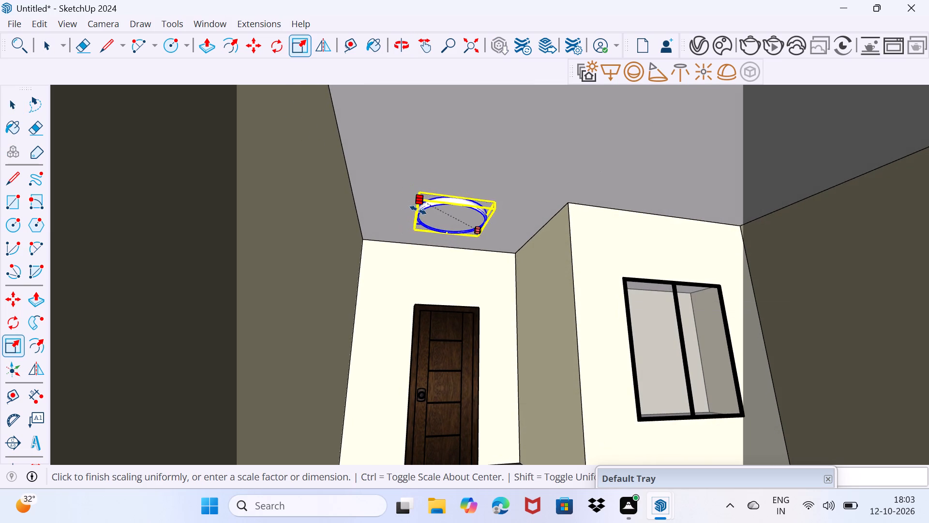
drag(418, 210, 450, 241)
Move the ceiling light sideways along the red axis, away from the window side of the porch.
scroll(474, 243, up, 4)
middle_drag(473, 243, 428, 286)
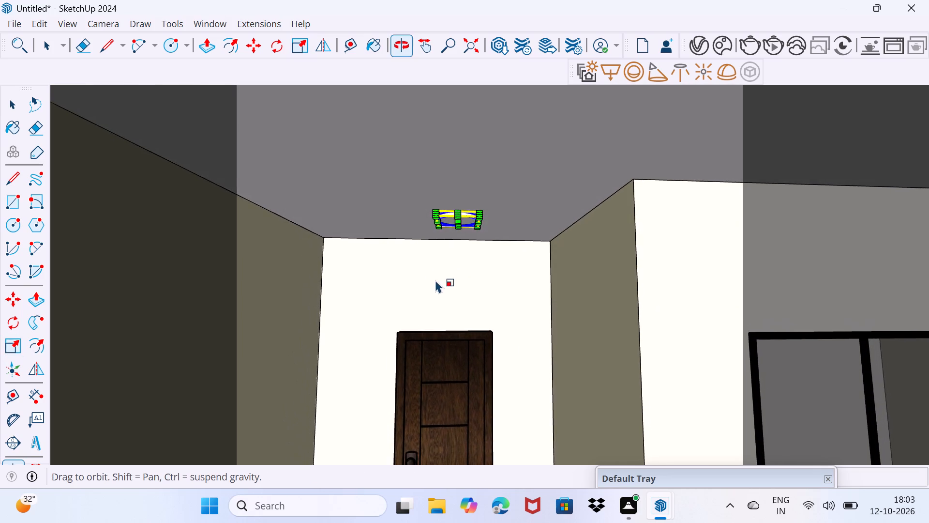
scroll(448, 256, up, 3)
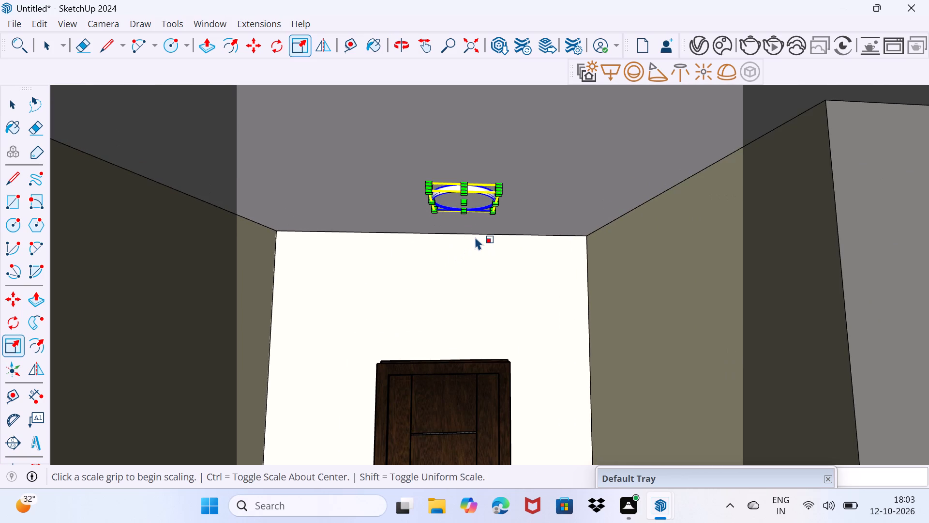
key(m)
click(492, 216)
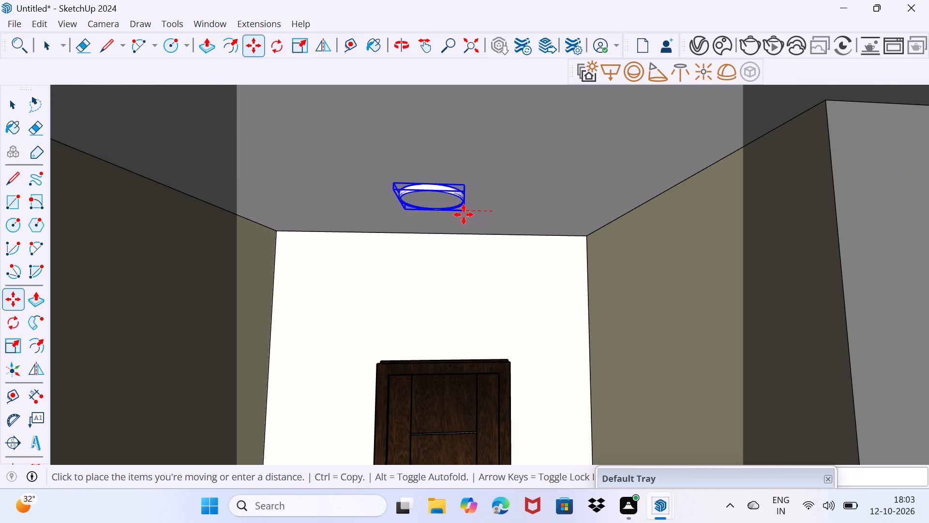
click(460, 215)
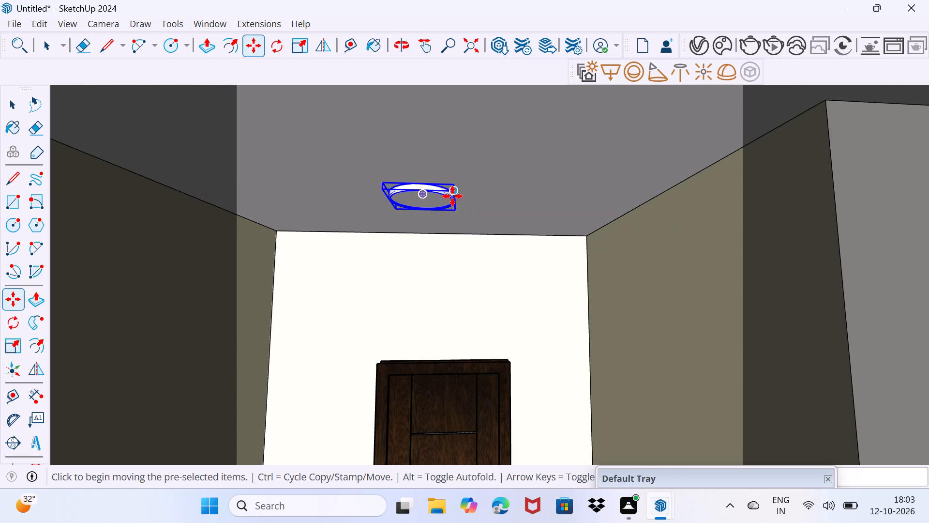
Copy the ceiling light along the green axis toward the porch front and divide the spacing by 2 to make three lights in a row.
click(452, 196)
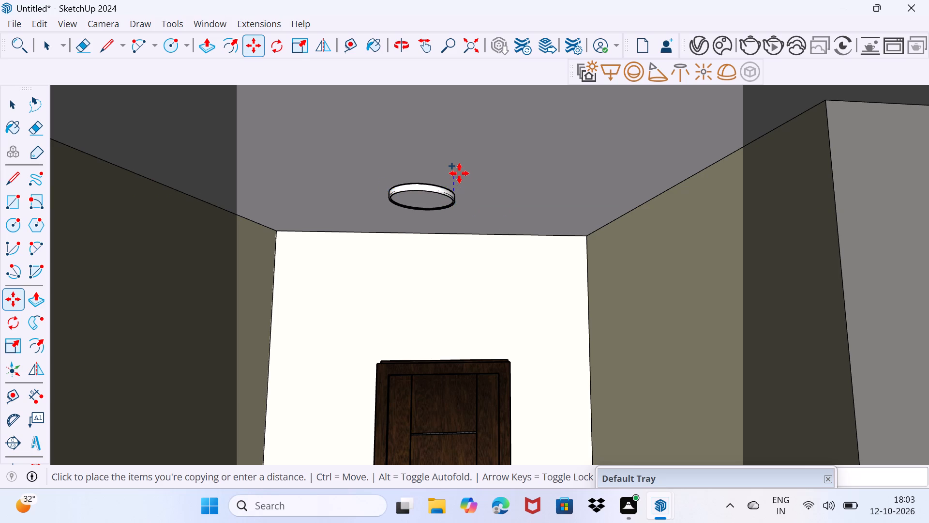
scroll(459, 173, down, 20)
scroll(459, 173, down, 1)
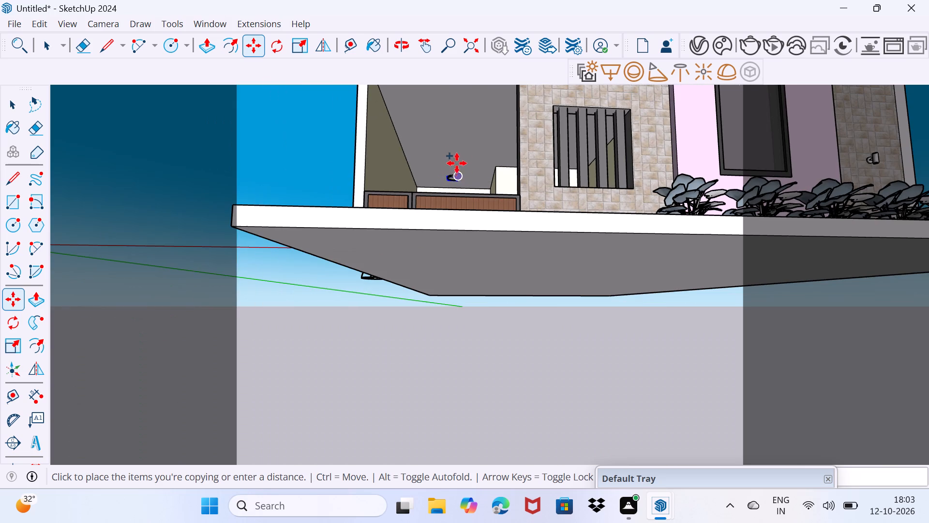
middle_drag(464, 137, 450, 233)
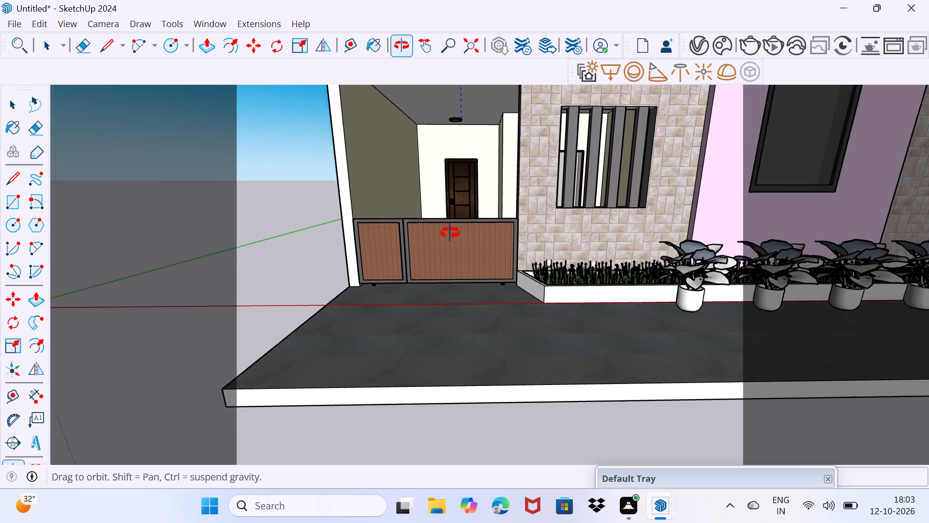
middle_drag(450, 233, 425, 416)
middle_drag(432, 383, 447, 279)
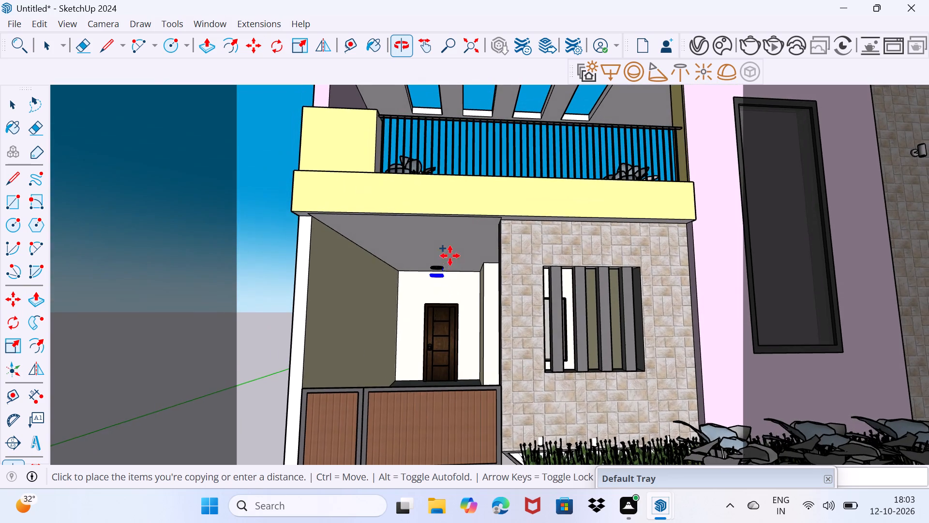
scroll(449, 248, up, 6)
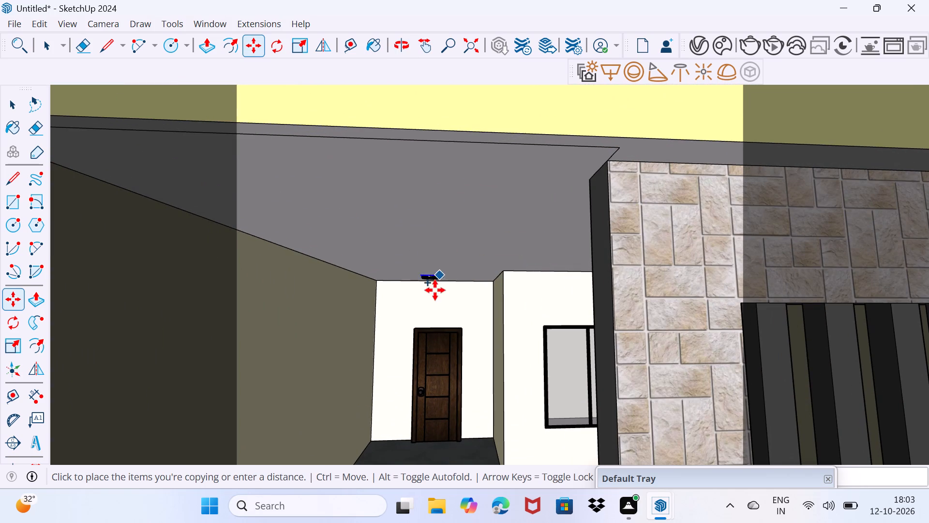
middle_drag(440, 277, 484, 260)
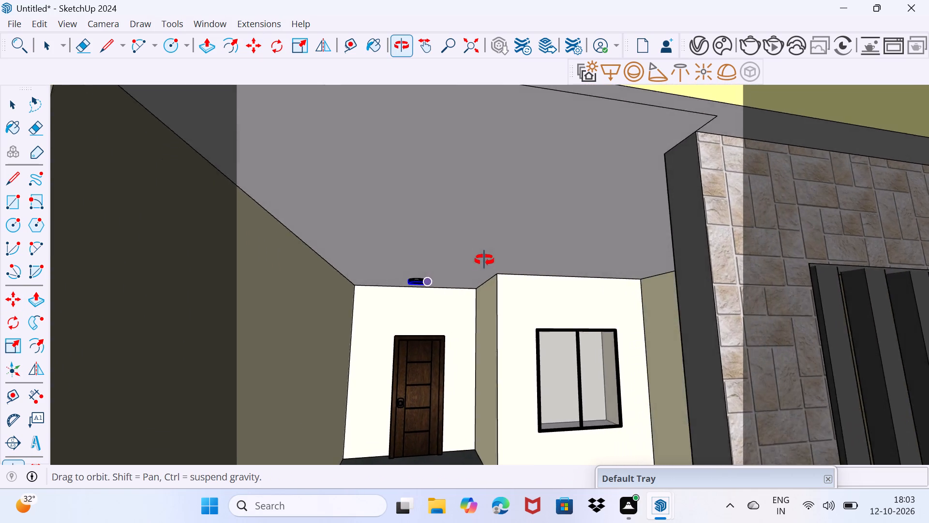
middle_drag(484, 260, 518, 274)
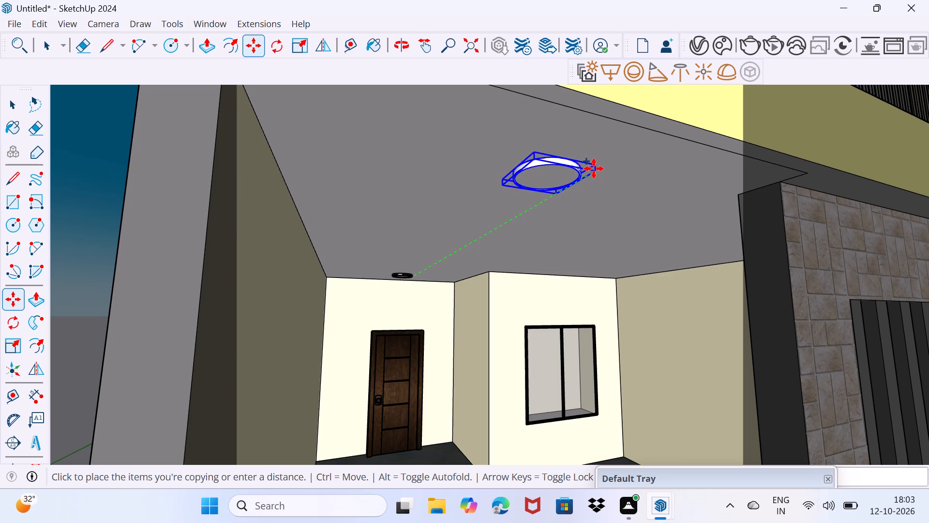
click(594, 169)
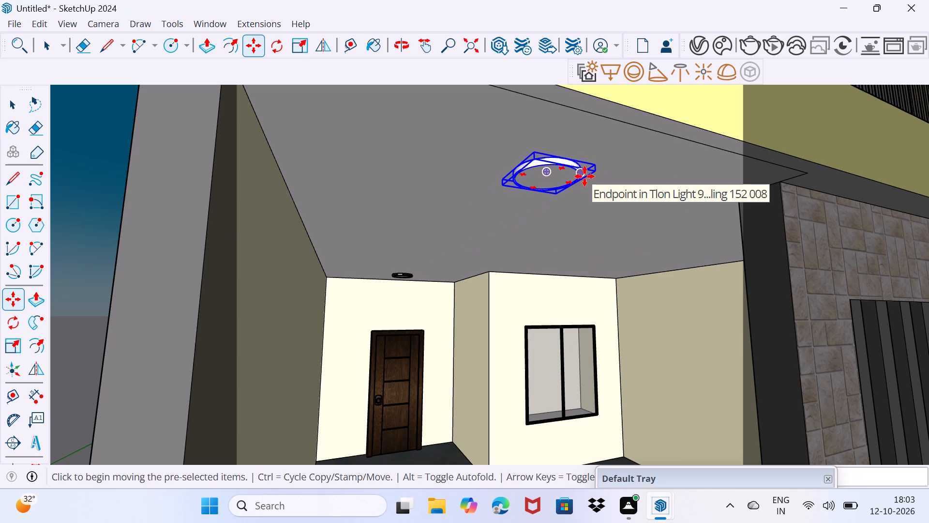
key(slash)
key(2)
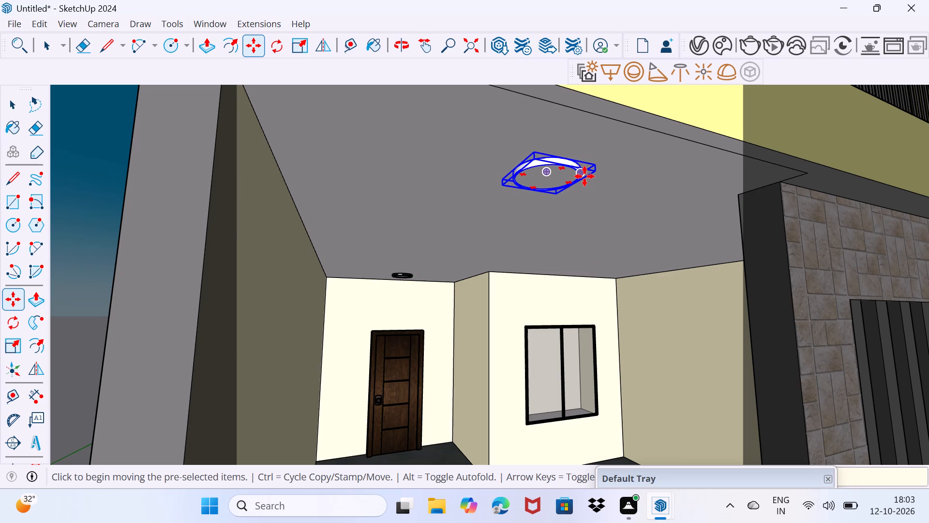
key(Return)
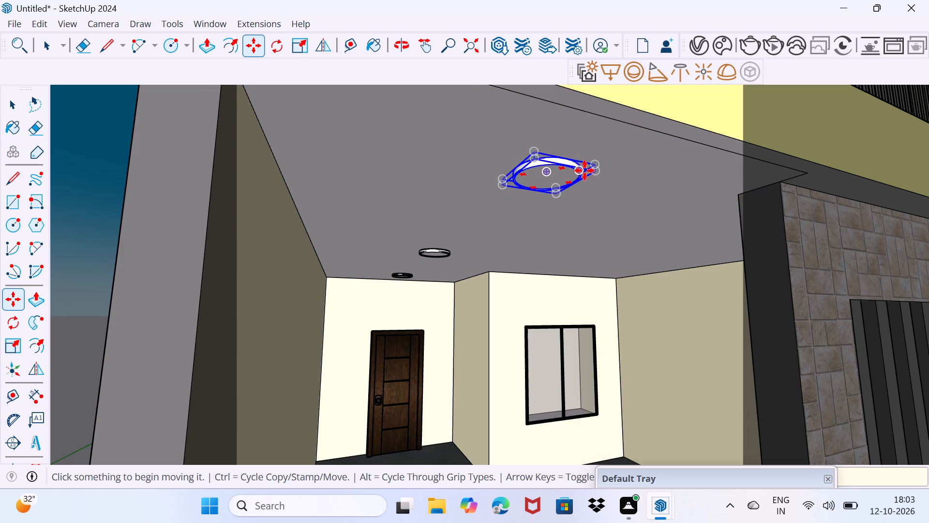
Copy the front ceiling light across the porch ceiling toward the window side.
middle_drag(572, 169, 525, 185)
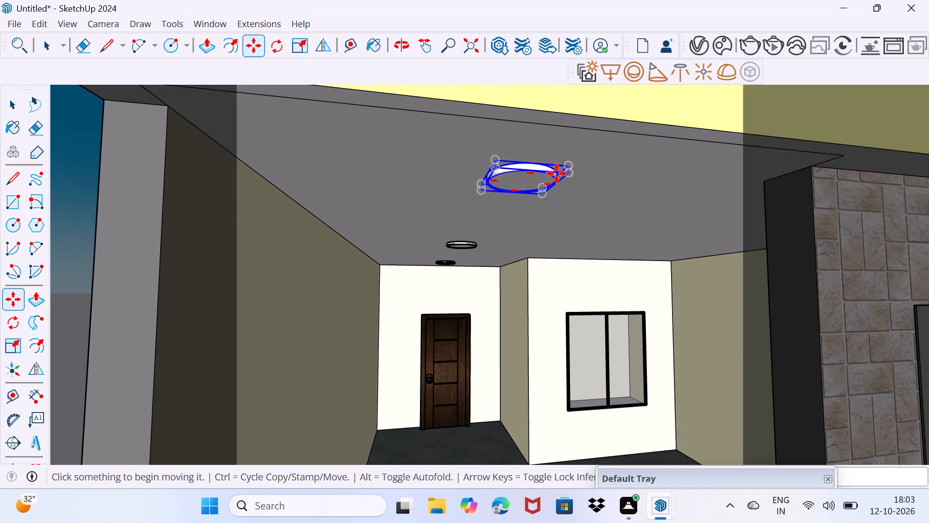
click(565, 176)
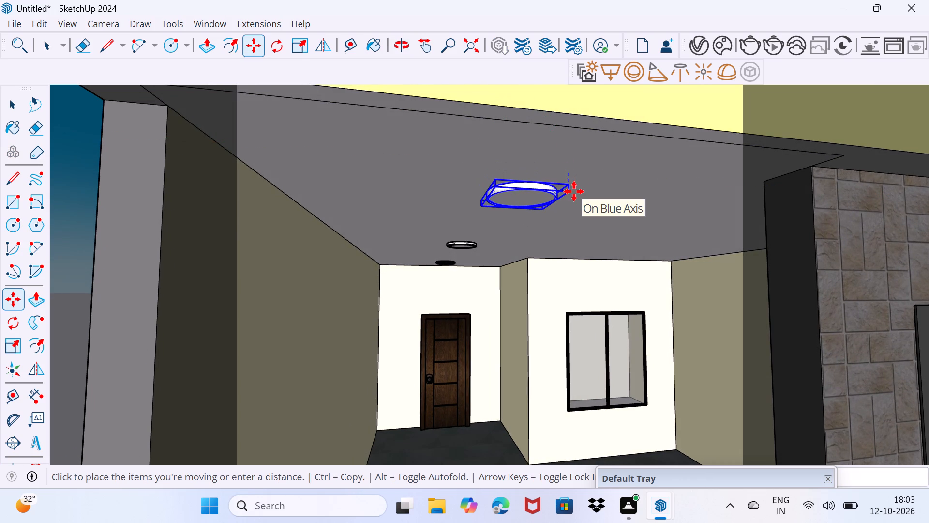
scroll(626, 207, up, 6)
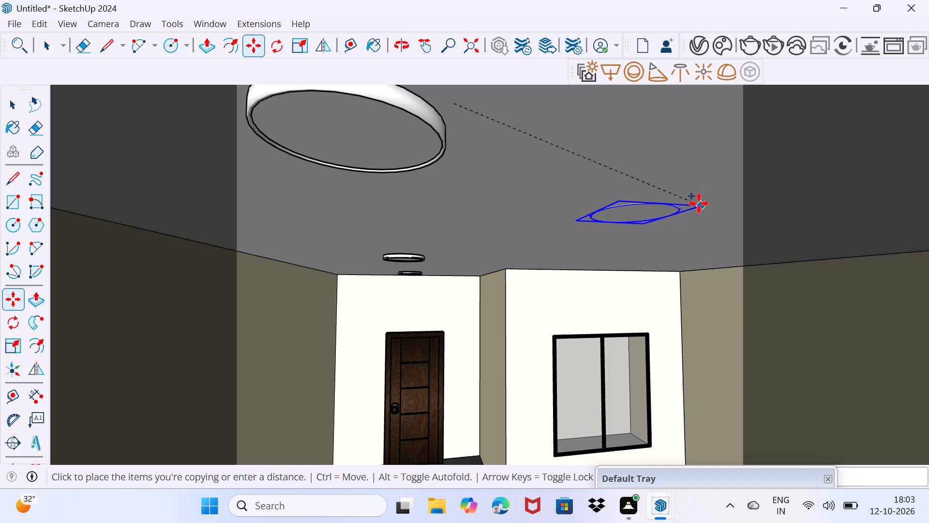
middle_drag(696, 203, 780, 205)
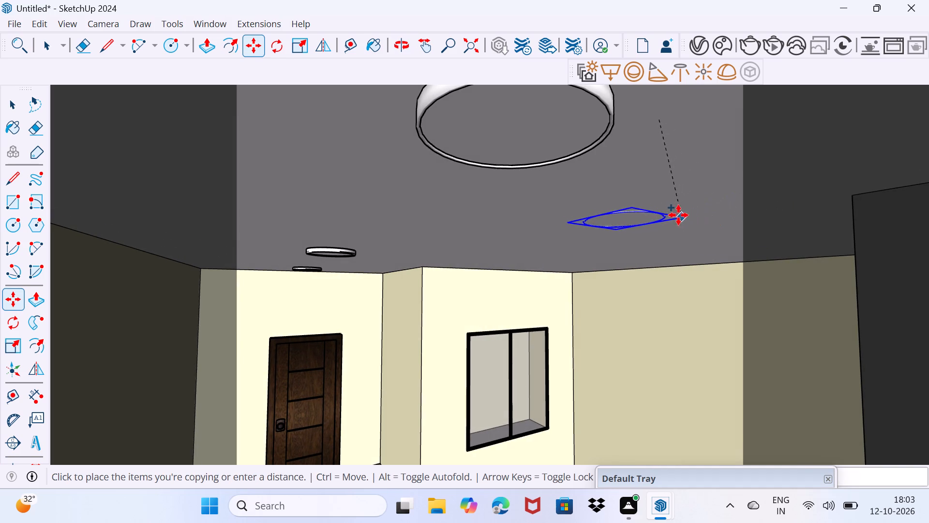
scroll(678, 215, up, 6)
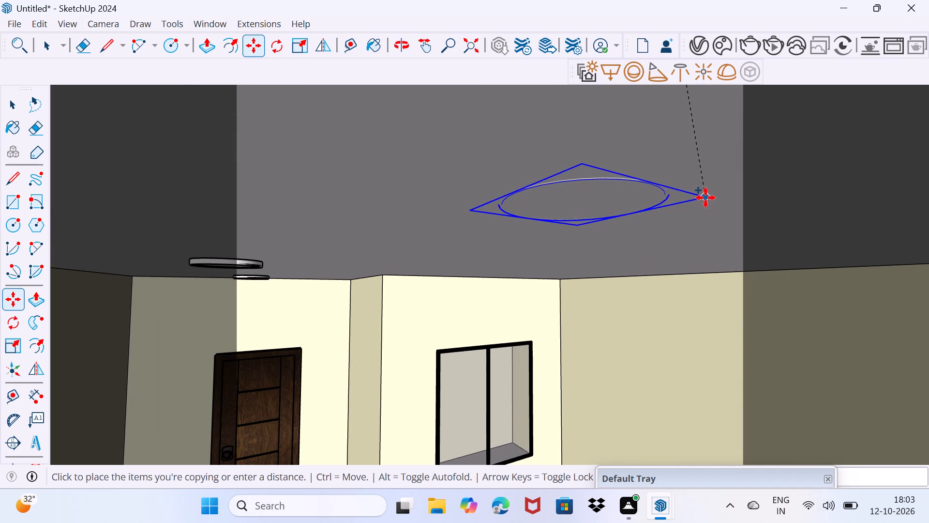
click(704, 216)
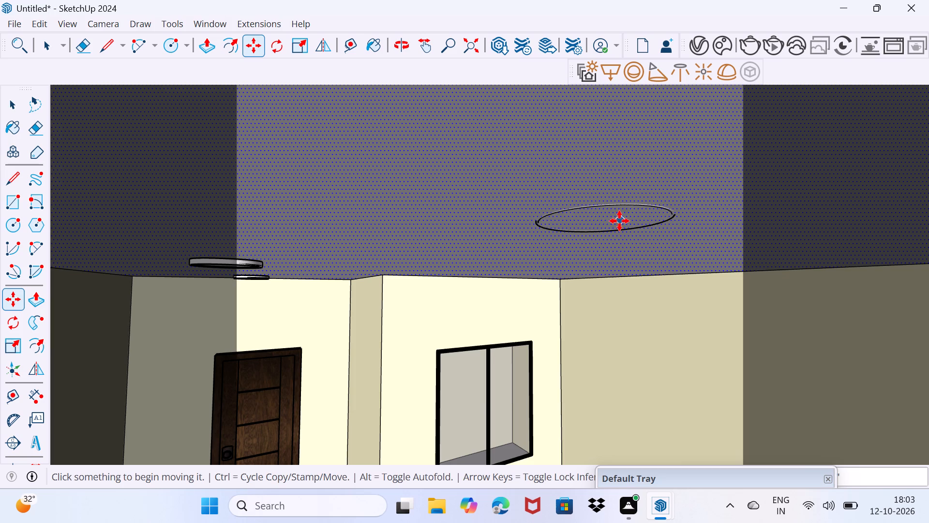
Move the new ceiling light copy near the window side slightly down so its body sits below the porch ceiling.
middle_drag(589, 219, 651, 229)
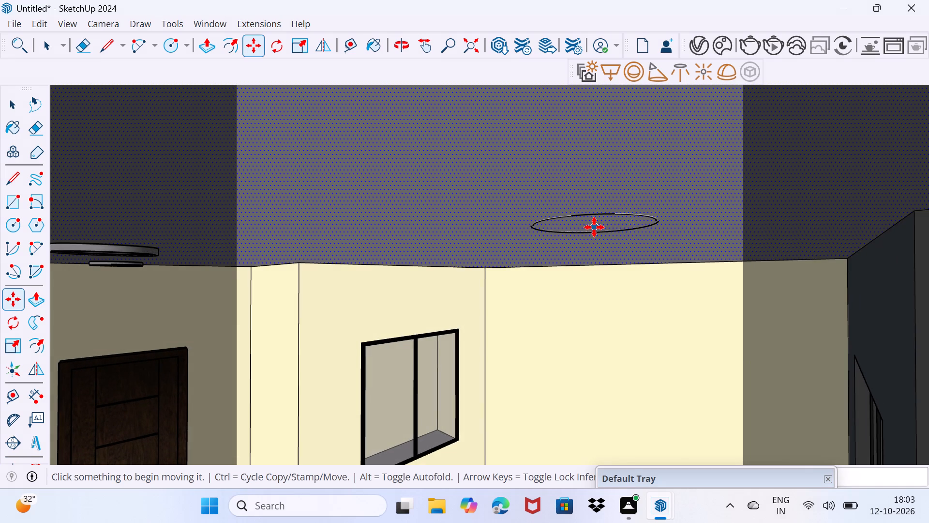
middle_drag(594, 227, 599, 239)
click(601, 235)
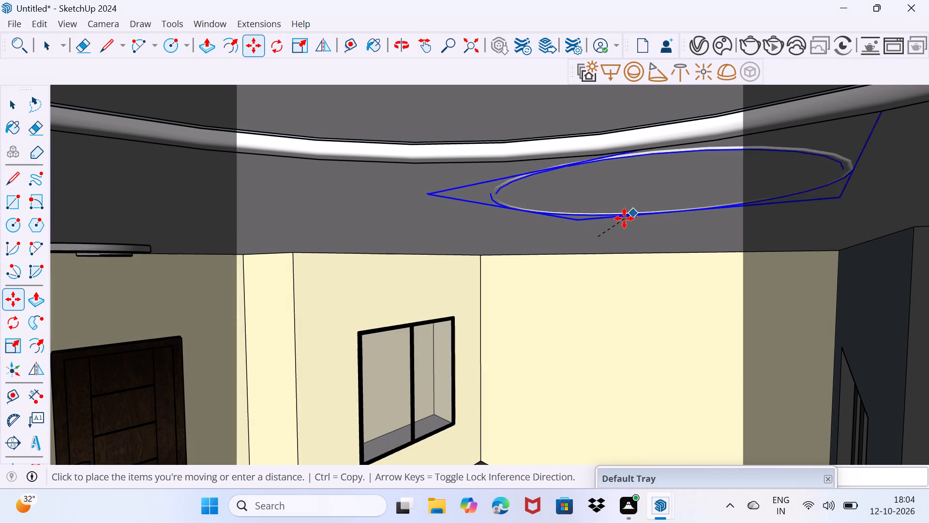
key(space)
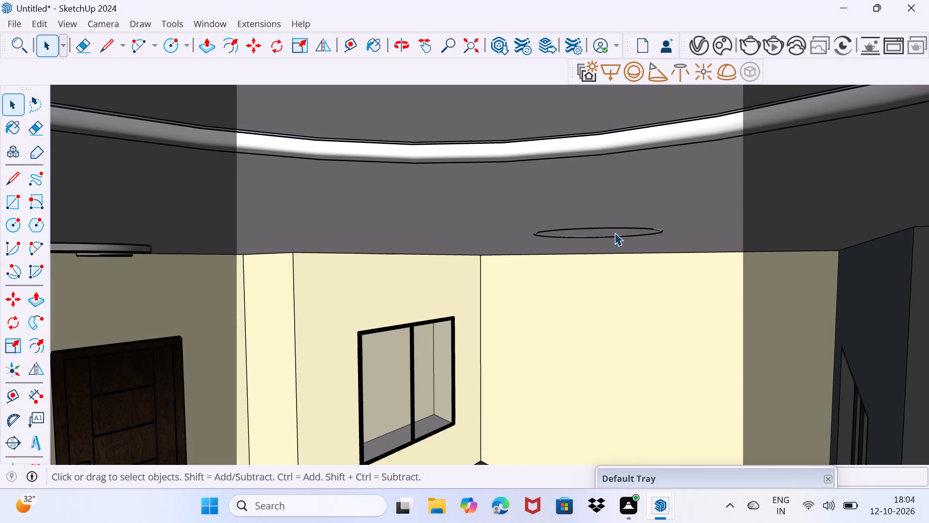
click(614, 232)
drag(617, 241, 627, 225)
click(615, 230)
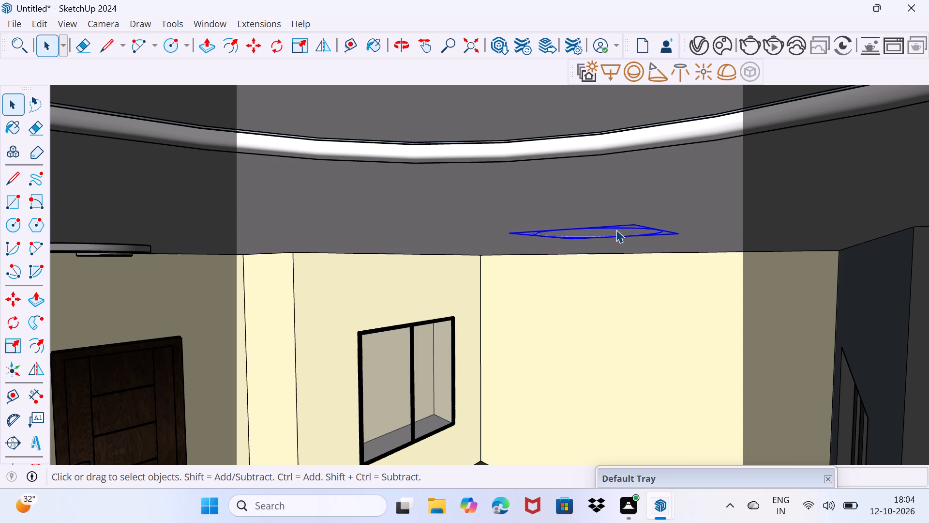
key(m)
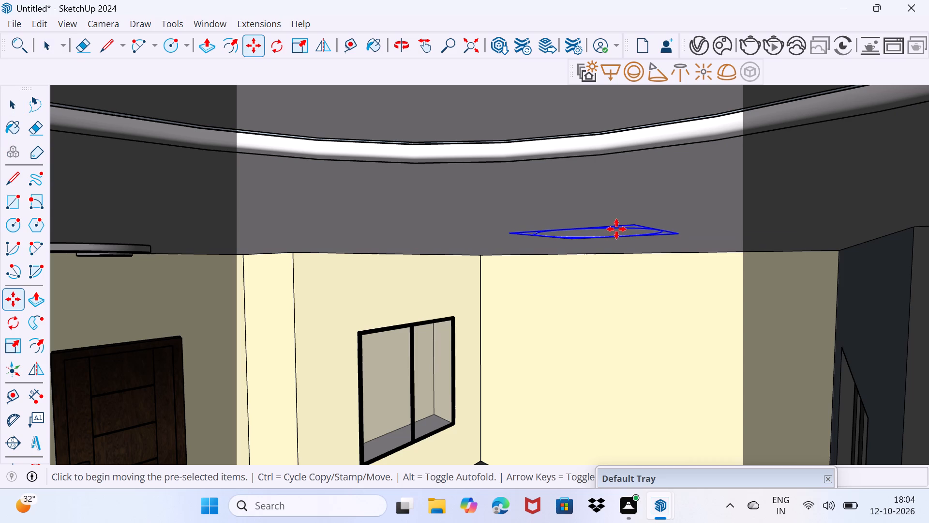
click(628, 210)
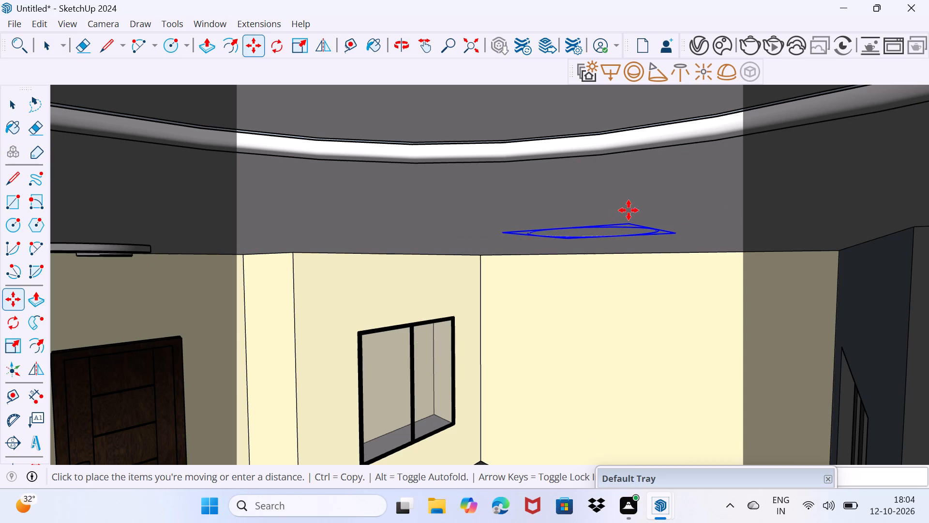
click(626, 220)
key(space)
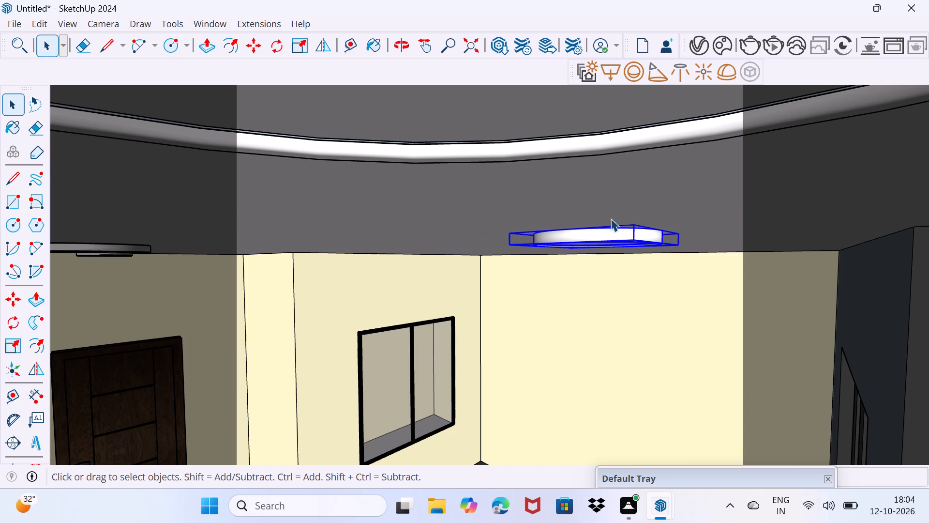
drag(611, 218, 619, 204)
Set the light intensity multiplier of the Tlon Light 950 Ceiling 152 008 asset to 25.
scroll(602, 205, down, 12)
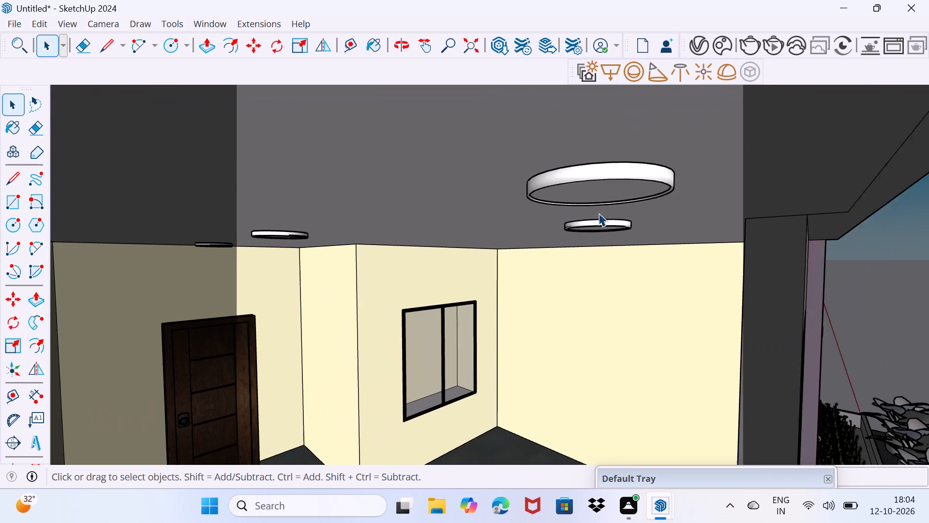
middle_drag(597, 216, 499, 218)
click(384, 199)
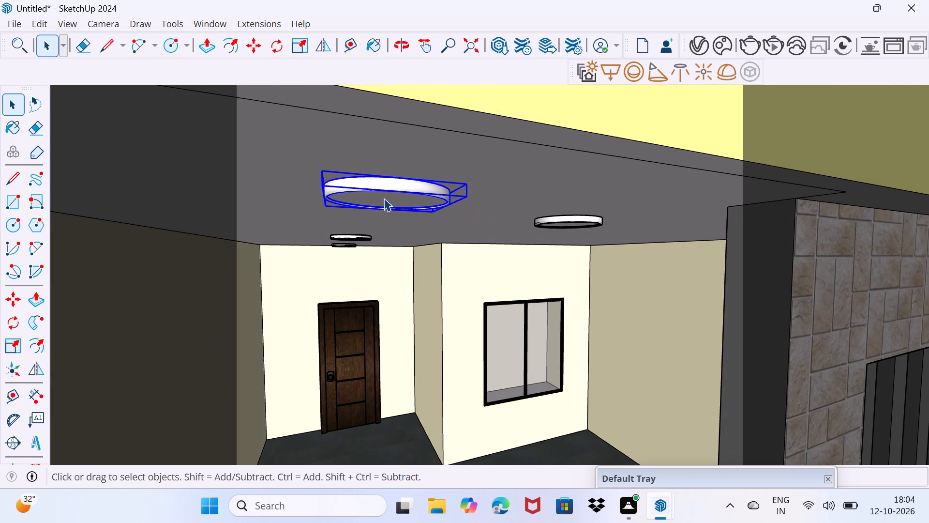
click(694, 50)
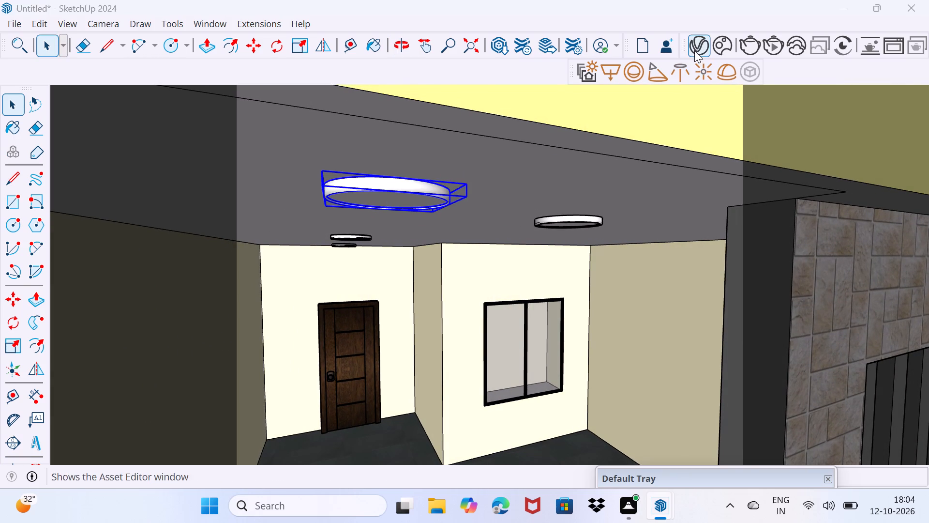
click(714, 327)
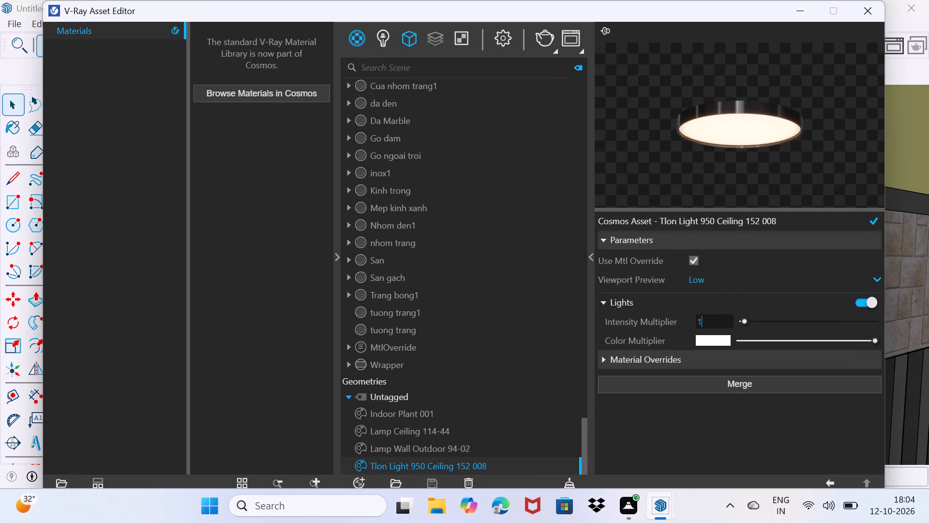
key(BackSpace)
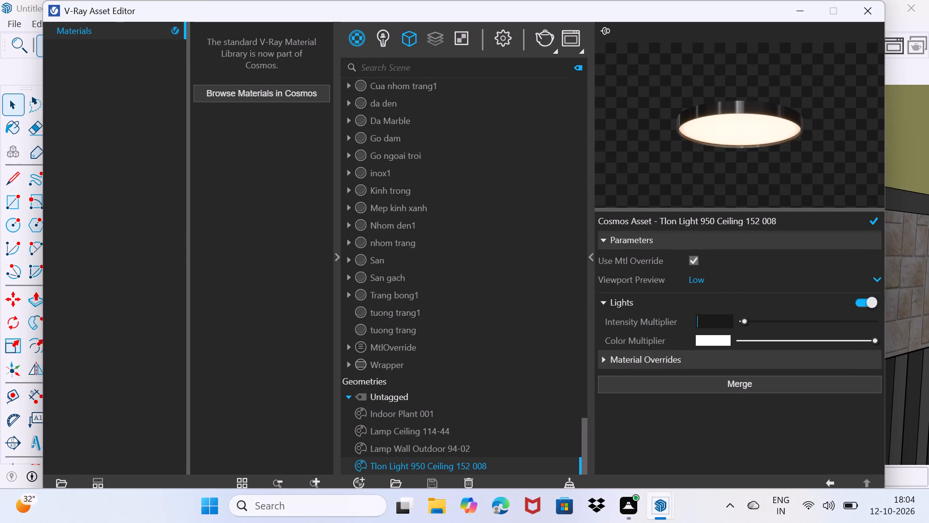
text(25)
key(Return)
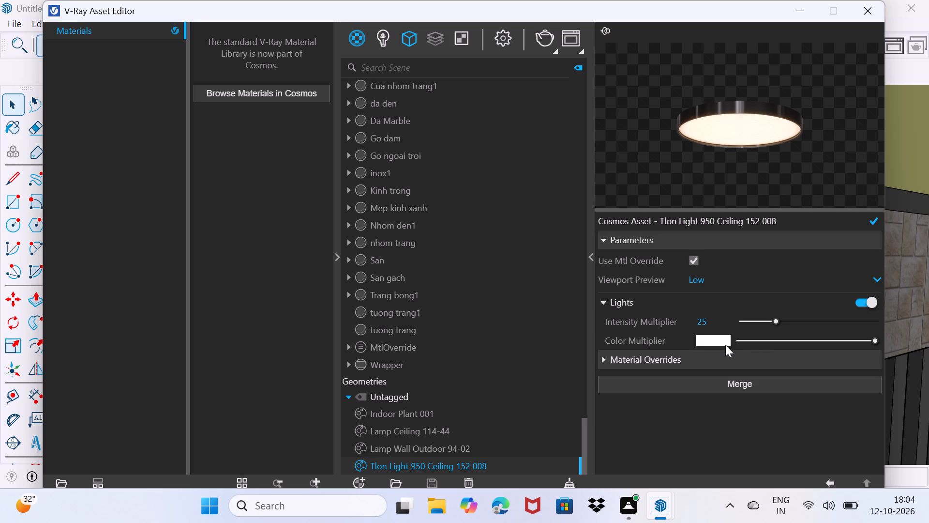
Set the ceiling light's color multiplier to a warm yellow of about R 0.972, G 0.872, B 0.519.
click(716, 341)
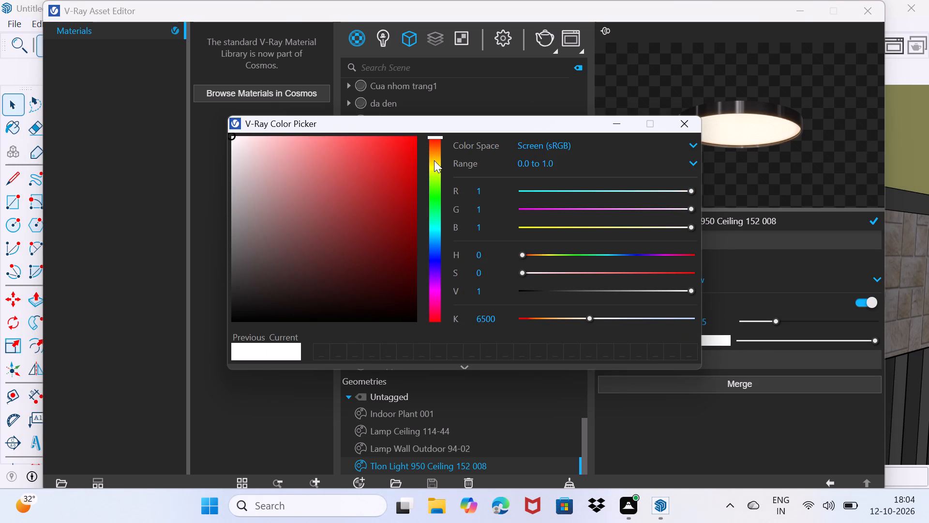
click(434, 161)
drag(323, 143, 318, 141)
click(608, 124)
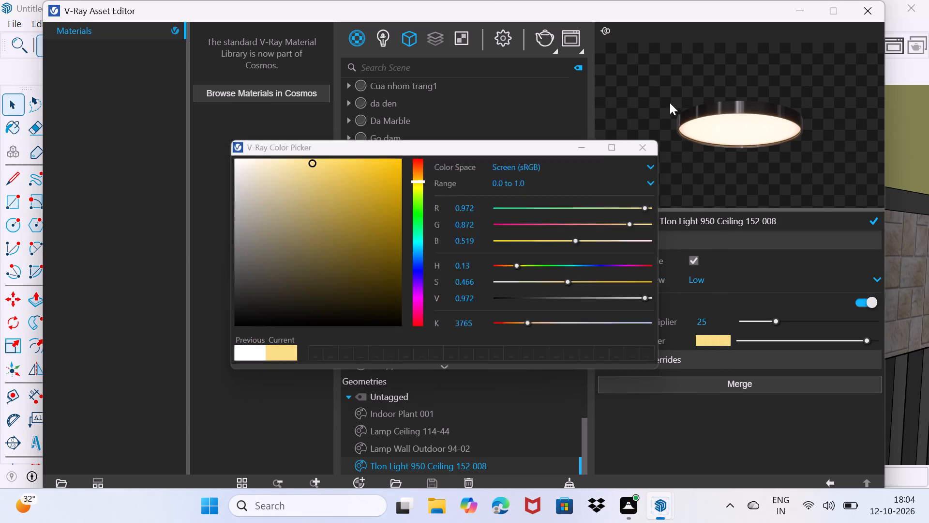
Run a V-Ray test render of the porch ceiling view and return to the model.
click(541, 31)
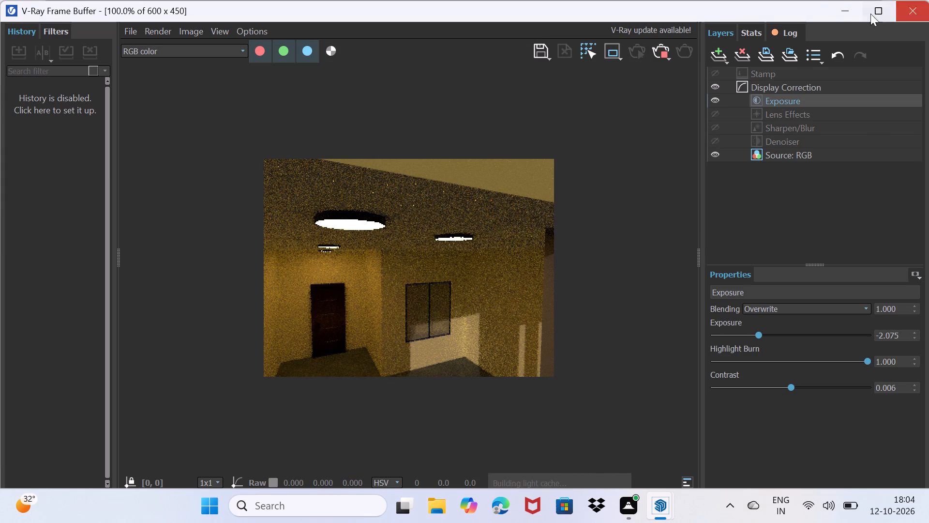
click(839, 10)
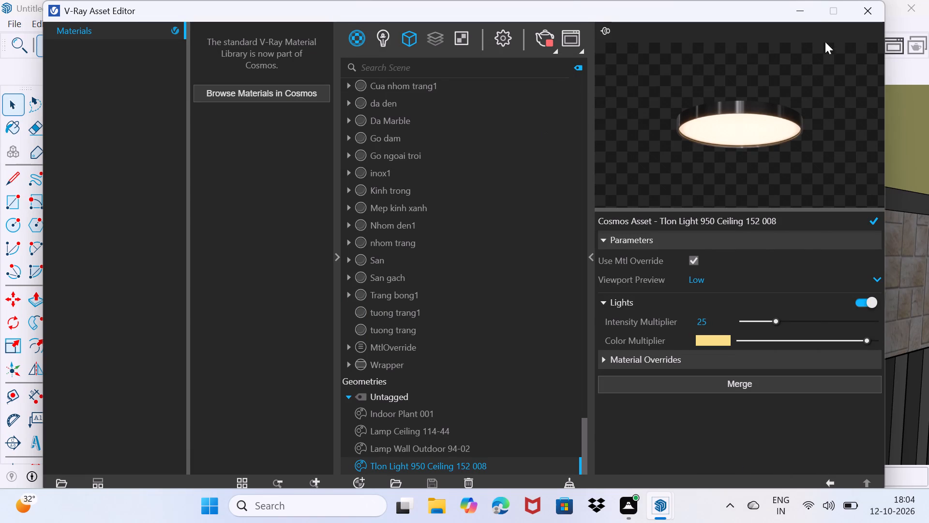
click(804, 6)
Frame the whole house front from a slight angle, with the gate and potted plants in view, and render it with V-Ray.
scroll(461, 148, down, 3)
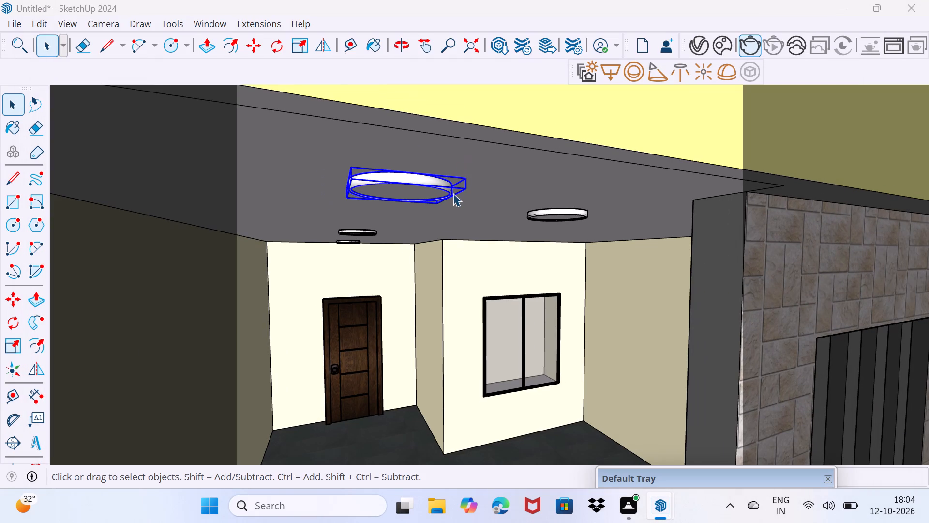
click(497, 175)
drag(483, 202, 490, 174)
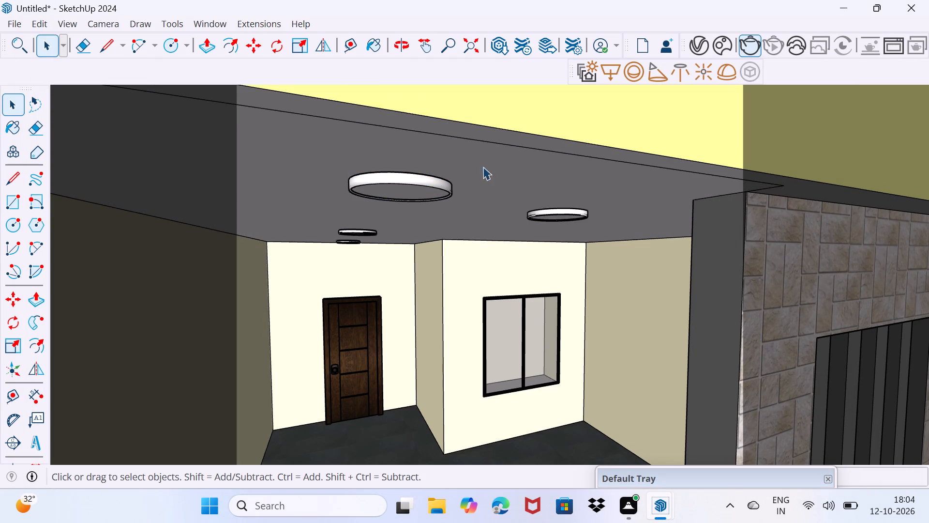
scroll(480, 175, down, 19)
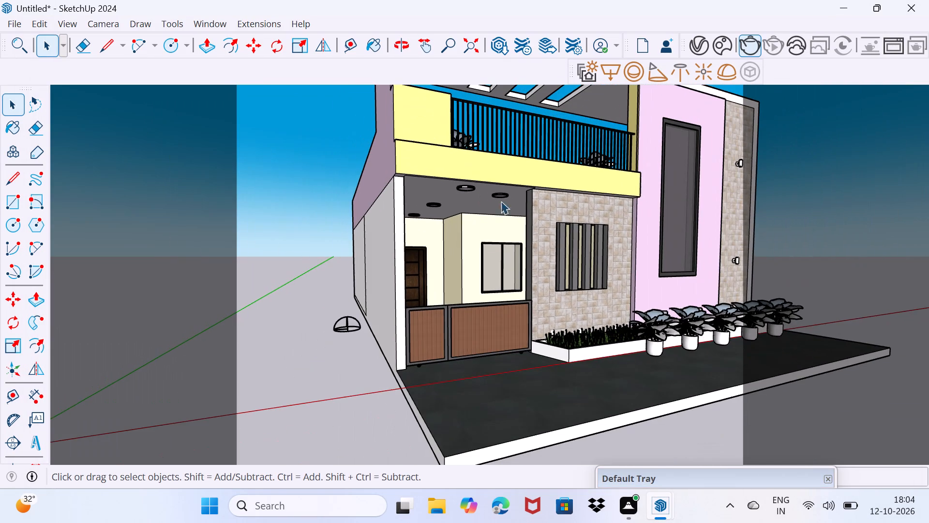
middle_drag(573, 245, 494, 267)
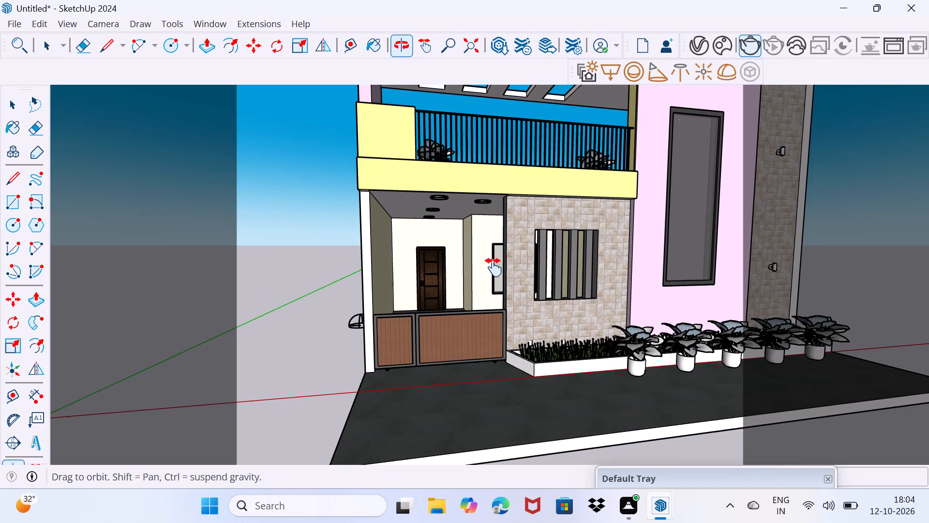
middle_drag(494, 267, 417, 306)
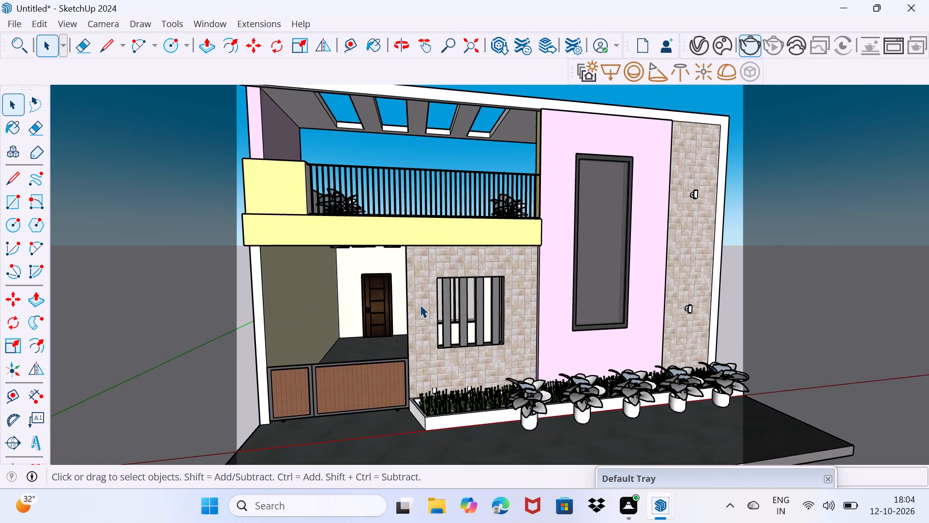
scroll(420, 305, down, 2)
middle_drag(418, 306, 455, 299)
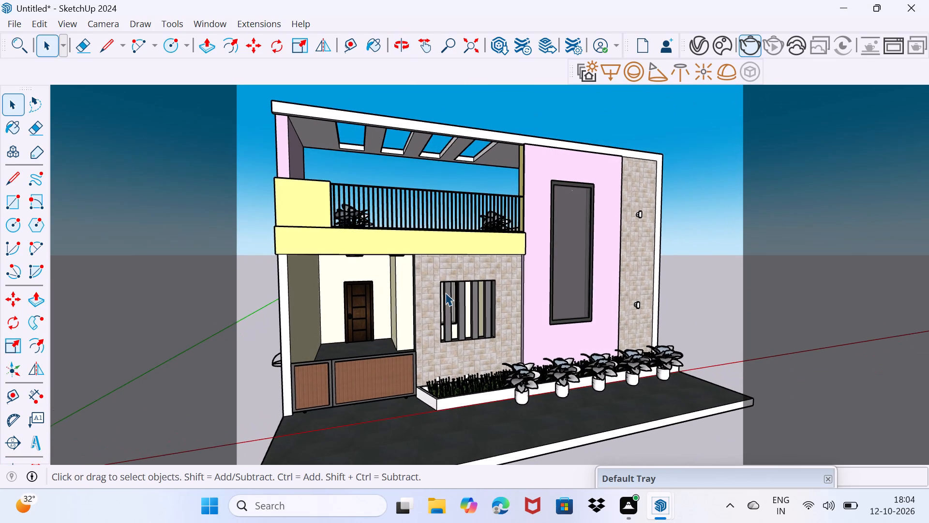
scroll(445, 292, up, 2)
middle_click(445, 292)
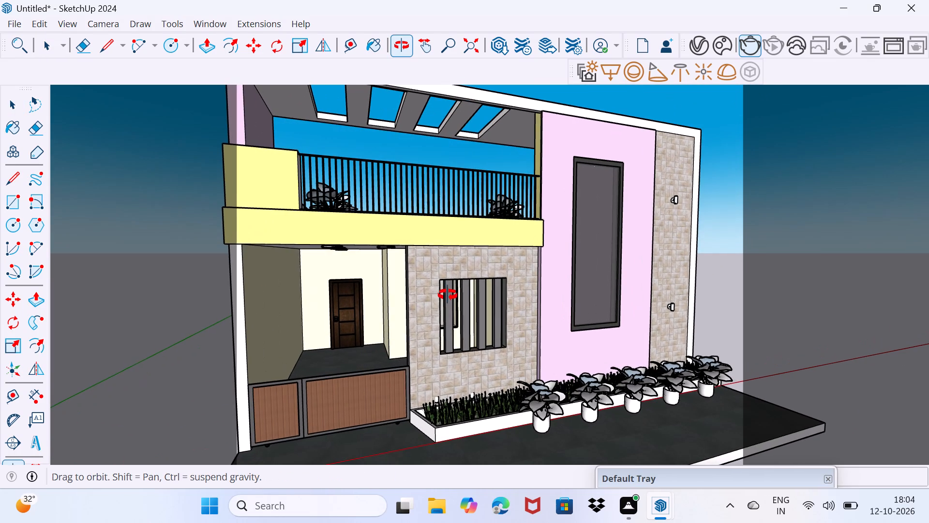
scroll(448, 295, down, 1)
middle_drag(442, 290, 446, 292)
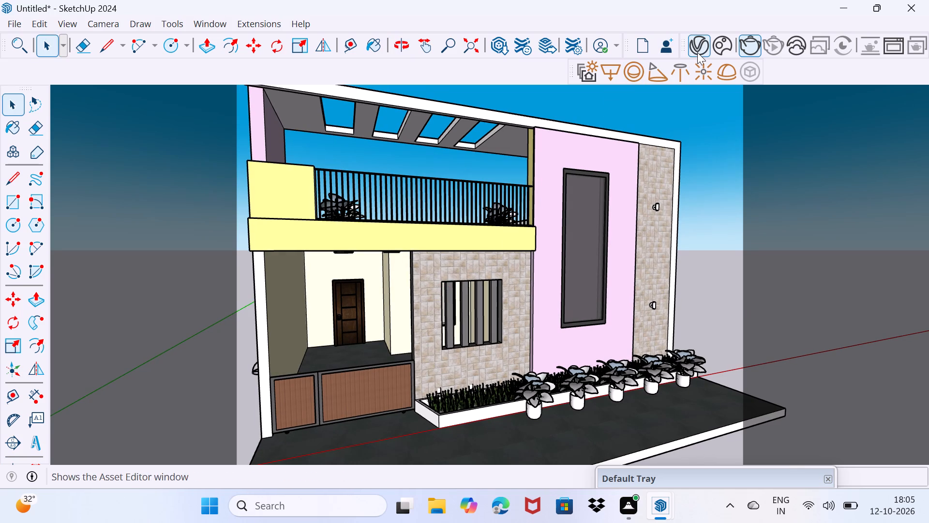
click(698, 52)
click(537, 39)
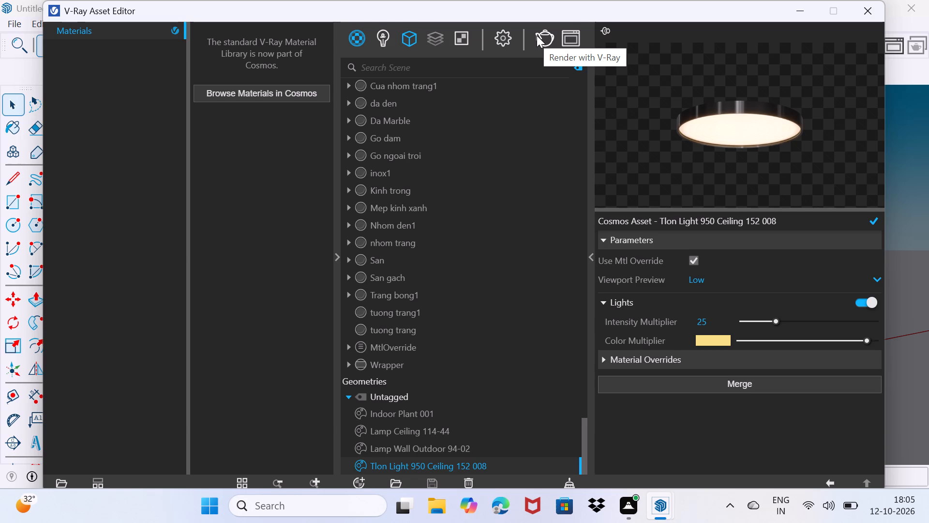
click(541, 41)
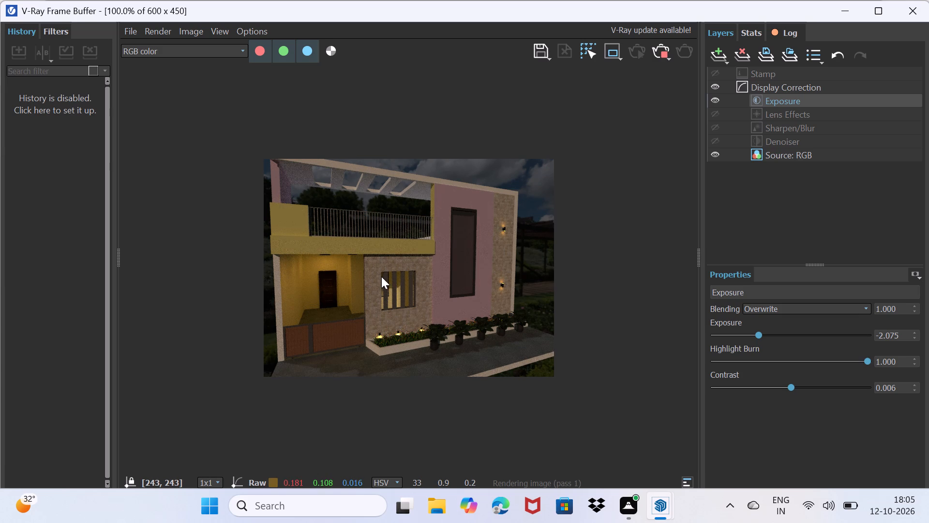
Examine the front view render up close, checking the porch lighting, planter lamps, wall lamps and potted plants.
scroll(448, 339, up, 1)
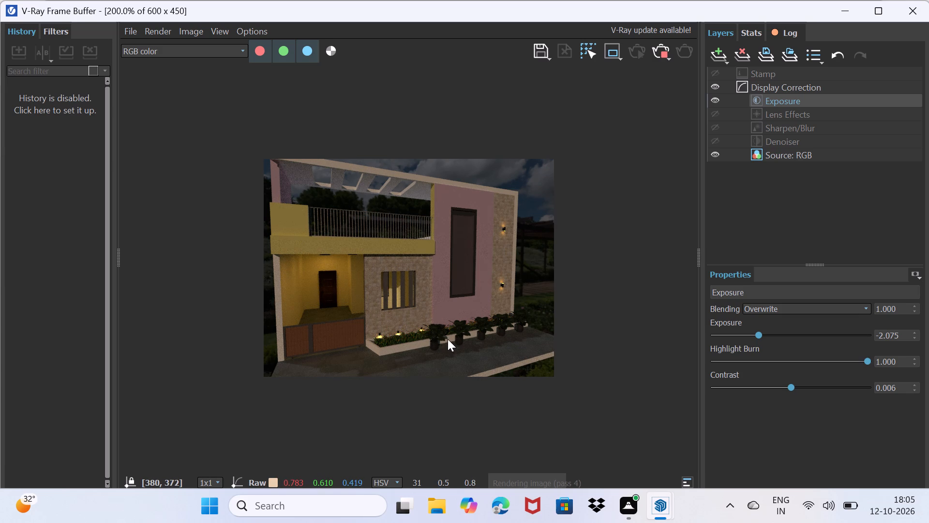
scroll(448, 339, up, 2)
scroll(447, 339, down, 2)
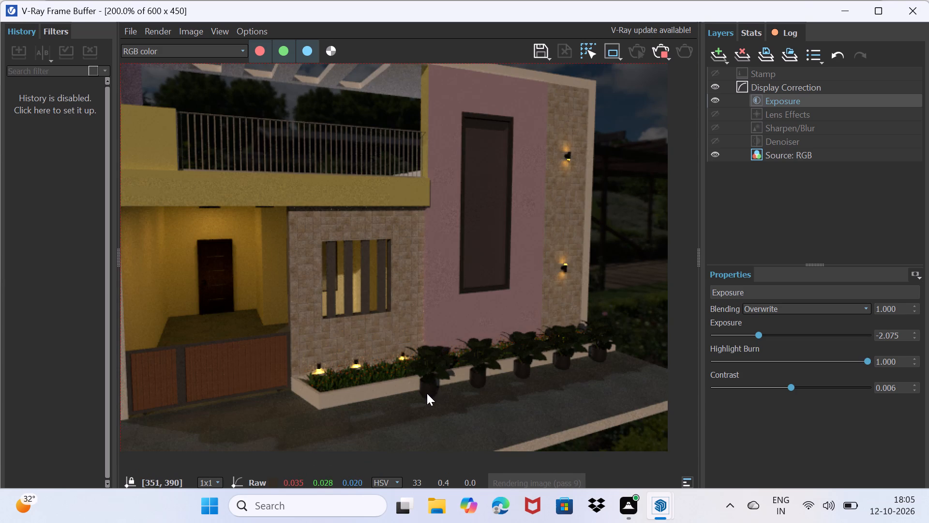
scroll(425, 393, up, 2)
scroll(426, 393, down, 2)
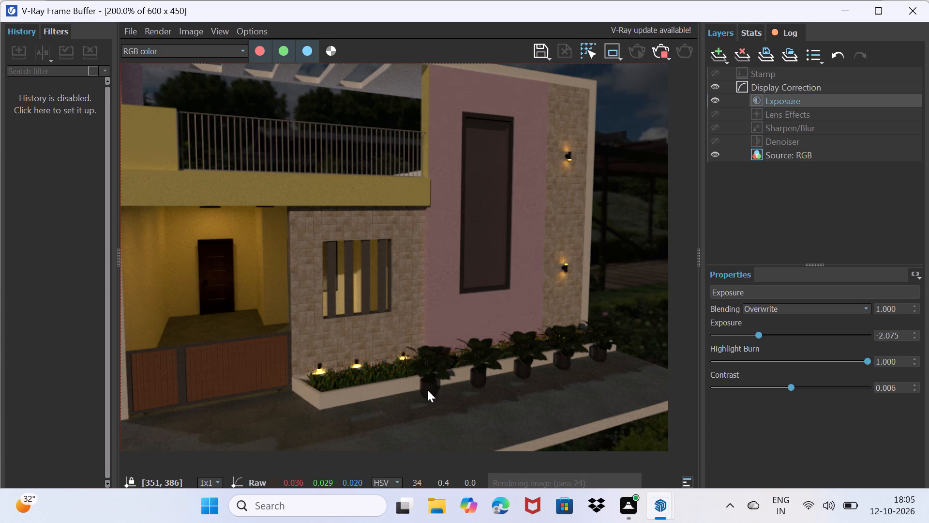
scroll(423, 368, down, 2)
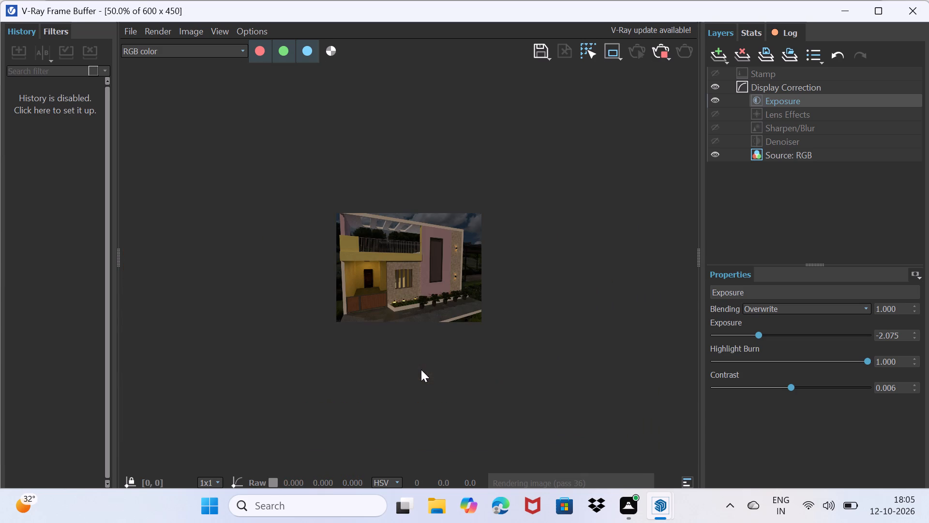
scroll(375, 313, up, 3)
scroll(373, 318, down, 2)
middle_drag(353, 335, 374, 332)
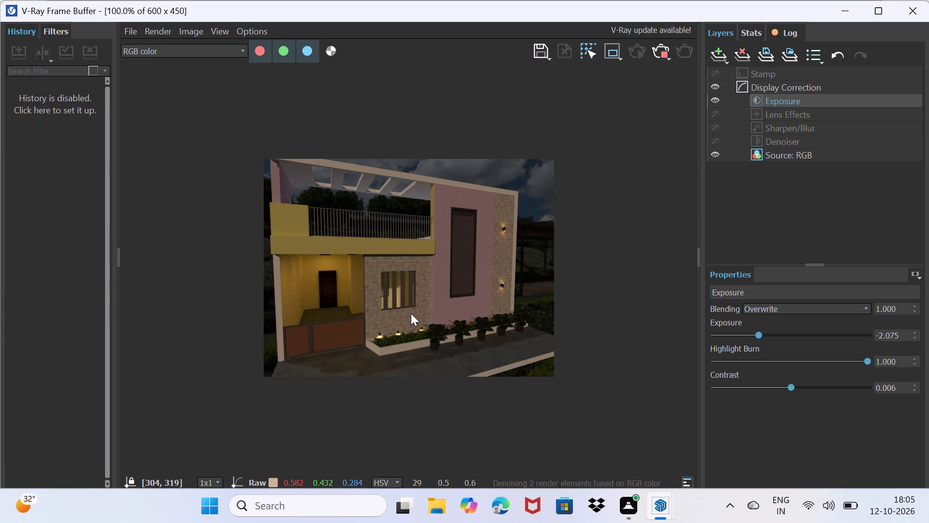
scroll(411, 313, down, 2)
scroll(411, 313, up, 3)
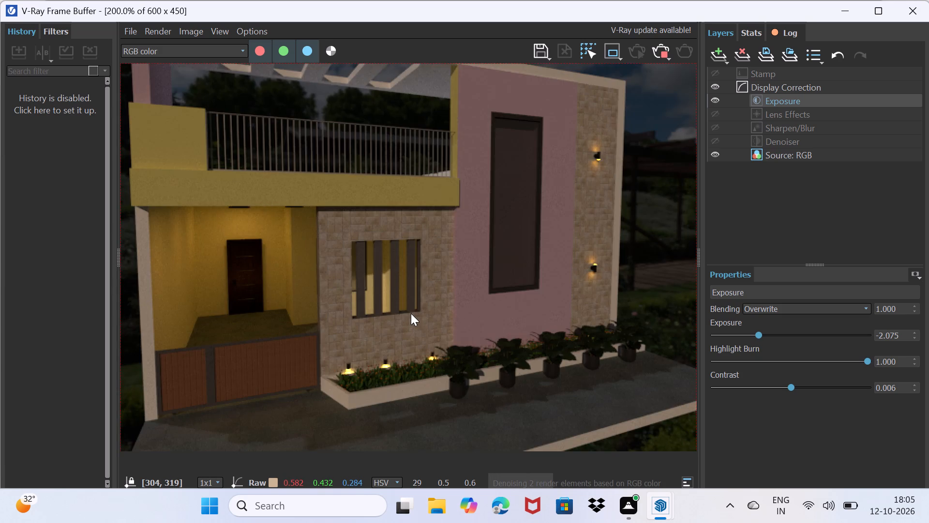
scroll(411, 313, down, 1)
scroll(456, 262, up, 1)
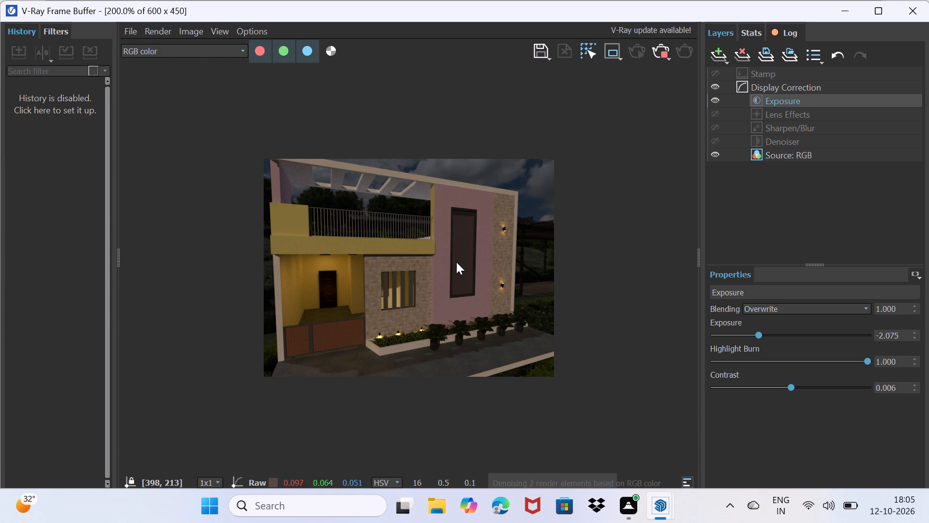
Return to the model and render the whole house front with V-Ray from farther back, including more of the surroundings.
scroll(456, 262, up, 1)
scroll(457, 262, down, 3)
scroll(457, 262, up, 2)
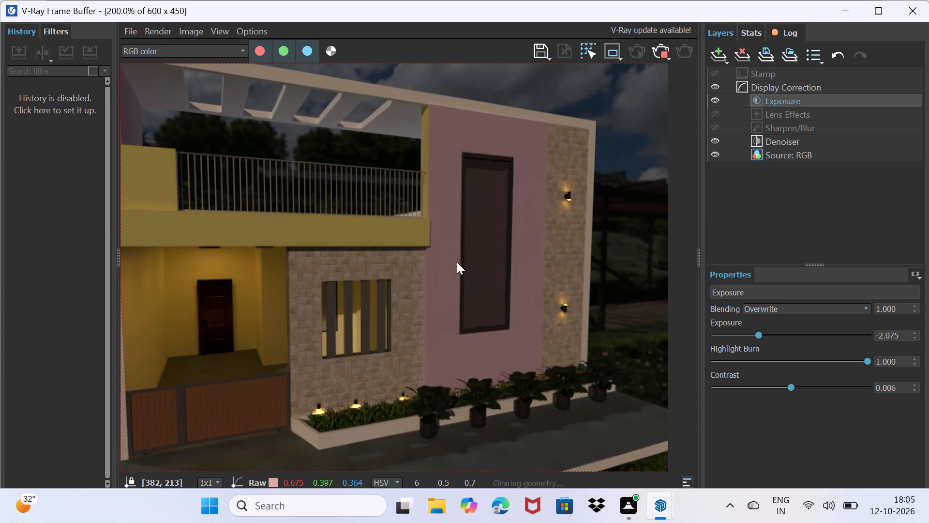
scroll(472, 262, down, 1)
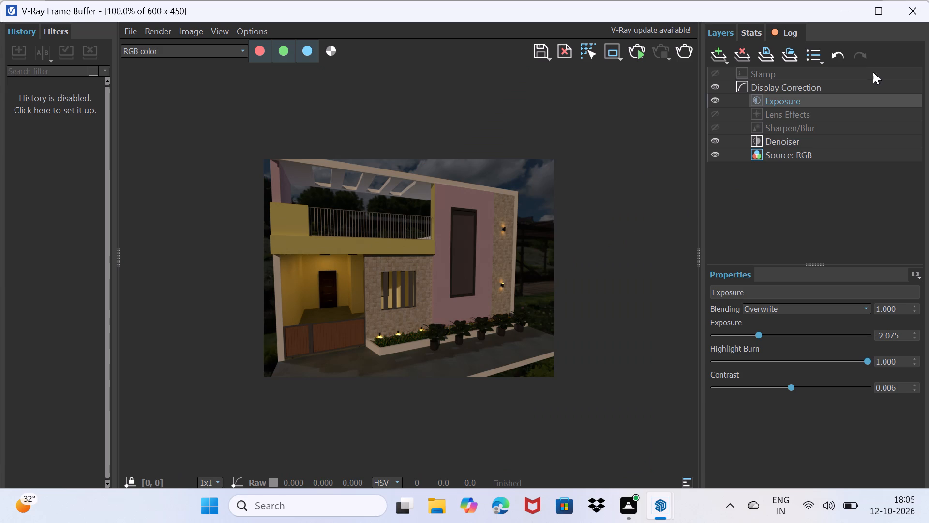
click(840, 11)
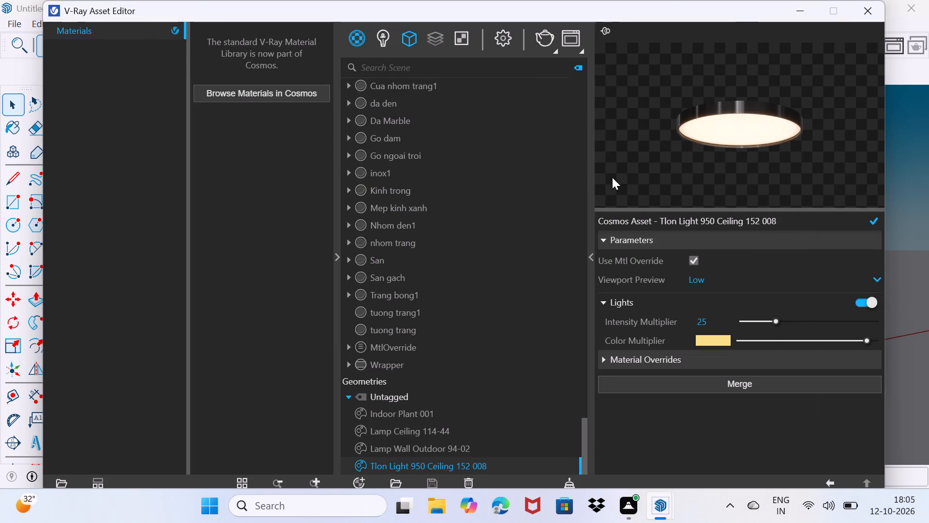
click(801, 8)
scroll(462, 228, down, 6)
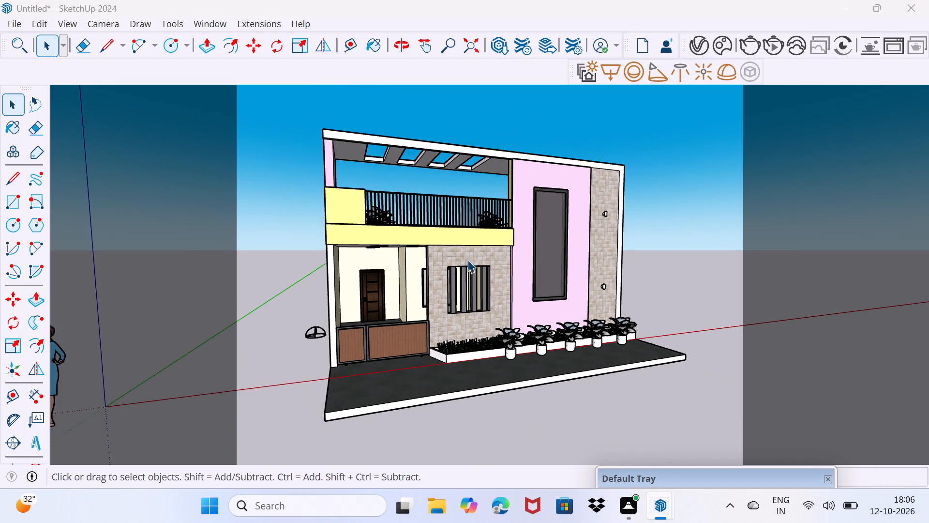
middle_drag(467, 271, 435, 276)
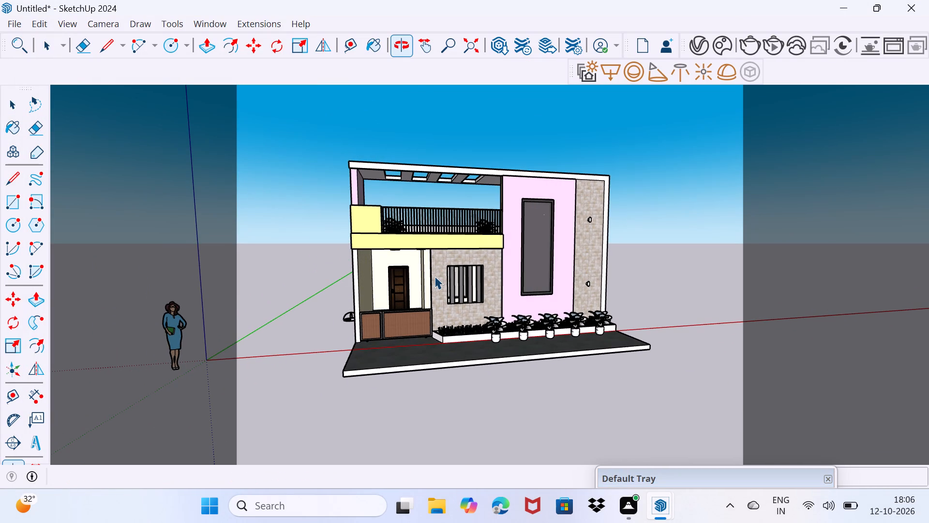
click(753, 47)
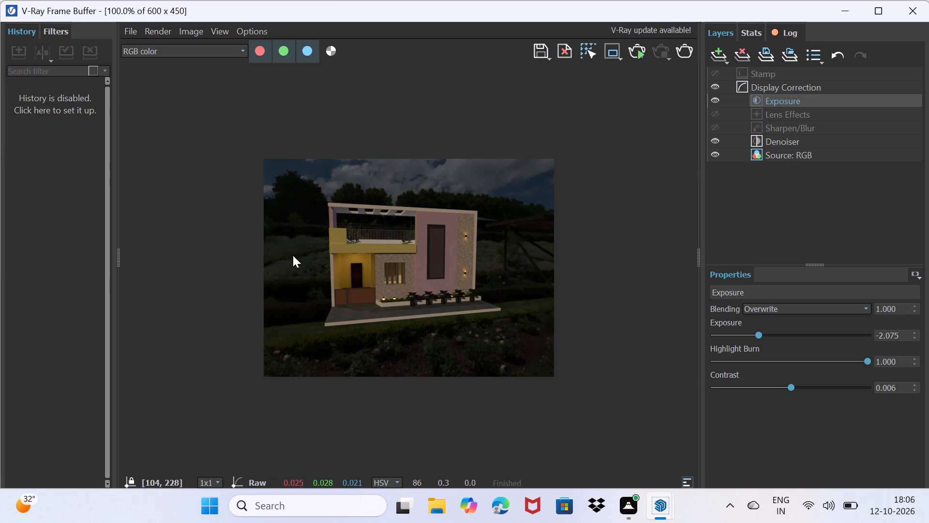
Examine the wider front view render, checking the porch lighting, barred window, wall lamps, plants and garden background.
scroll(325, 281, up, 2)
scroll(325, 281, down, 2)
scroll(325, 281, up, 1)
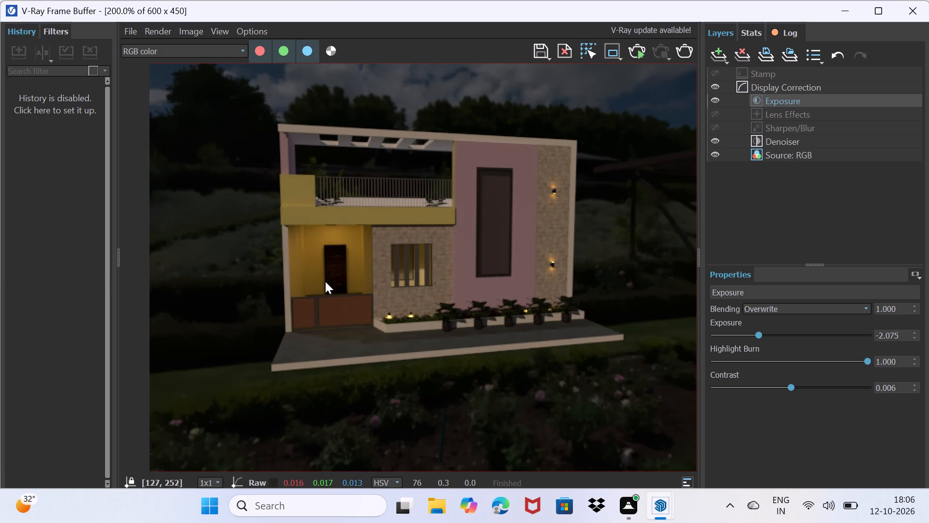
scroll(325, 281, down, 1)
scroll(325, 281, up, 1)
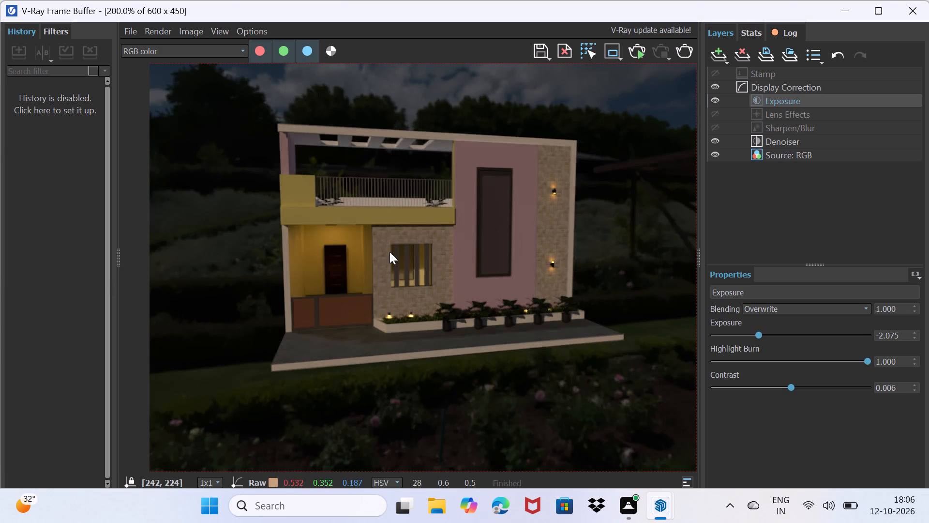
middle_drag(412, 208, 409, 257)
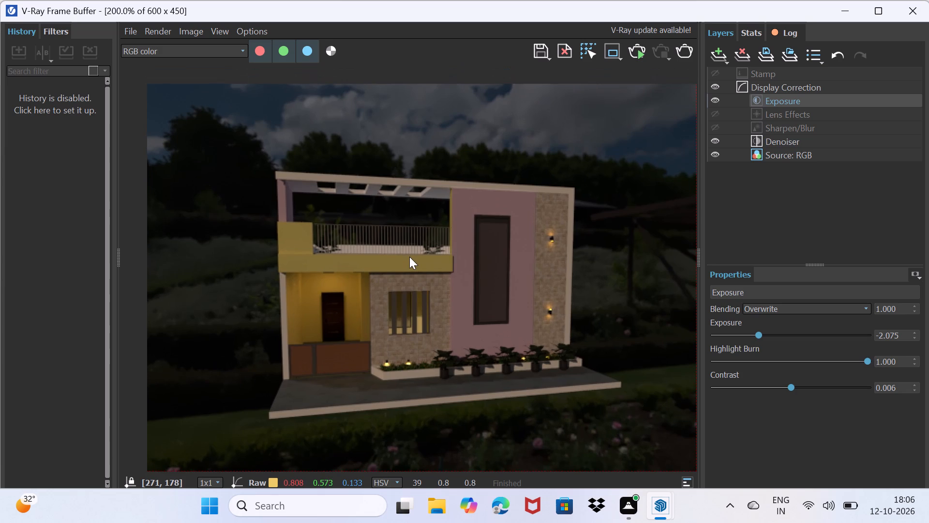
middle_drag(409, 257, 598, 188)
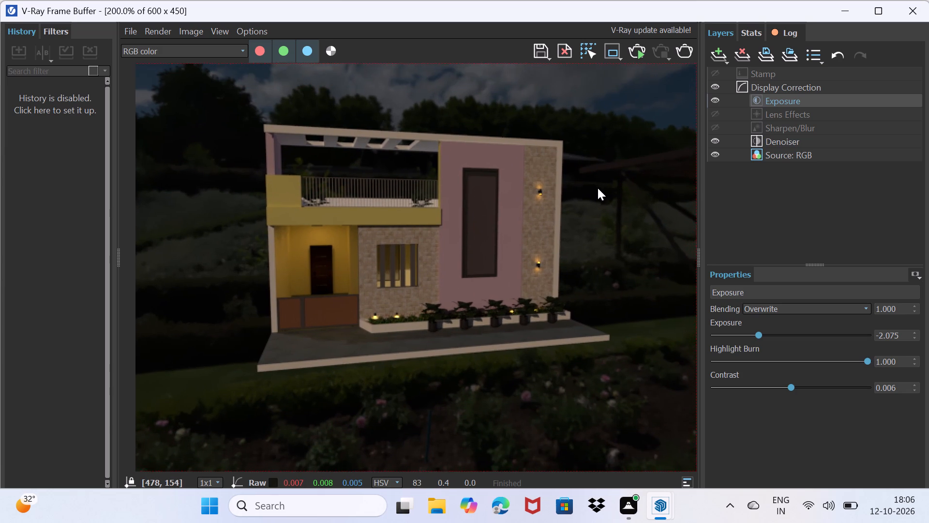
middle_drag(598, 188, 375, 334)
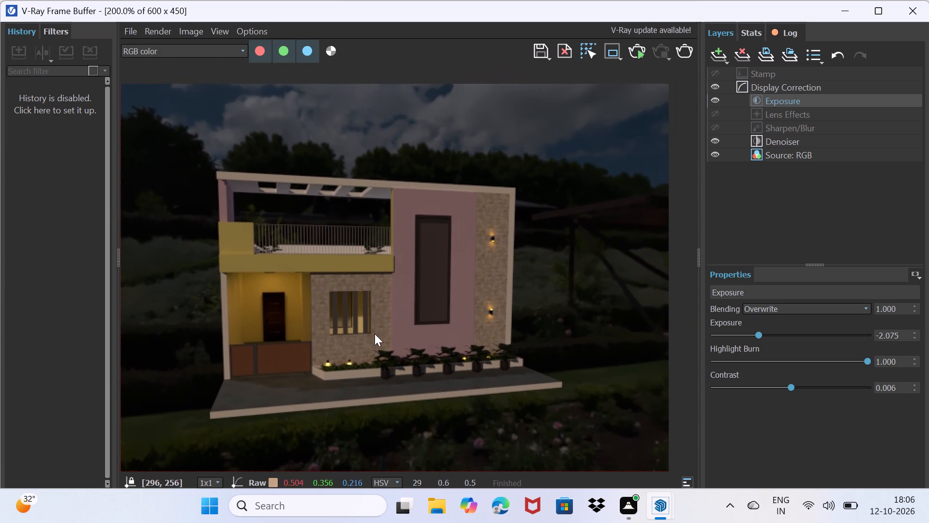
middle_drag(375, 334, 562, 378)
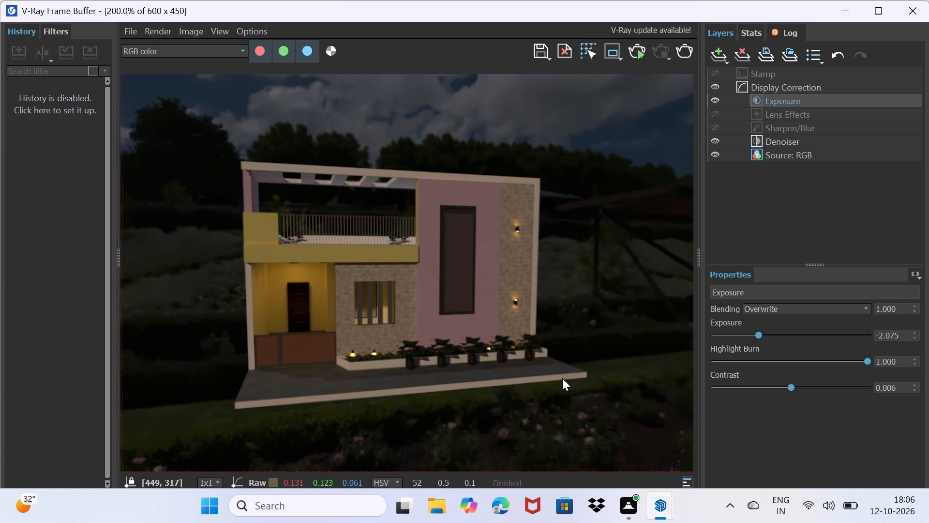
middle_drag(562, 378, 657, 364)
scroll(418, 291, up, 3)
scroll(418, 290, down, 2)
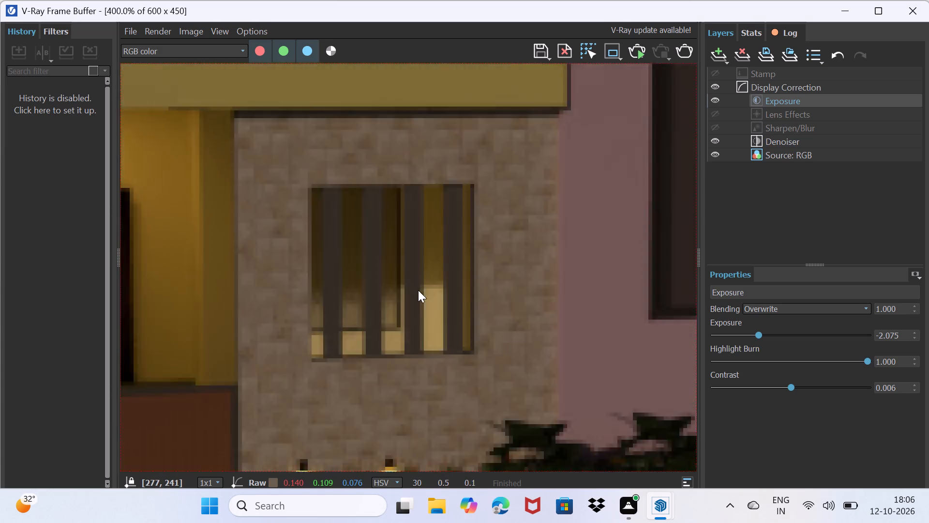
scroll(418, 290, down, 5)
scroll(418, 290, up, 7)
scroll(418, 290, down, 6)
scroll(418, 290, up, 3)
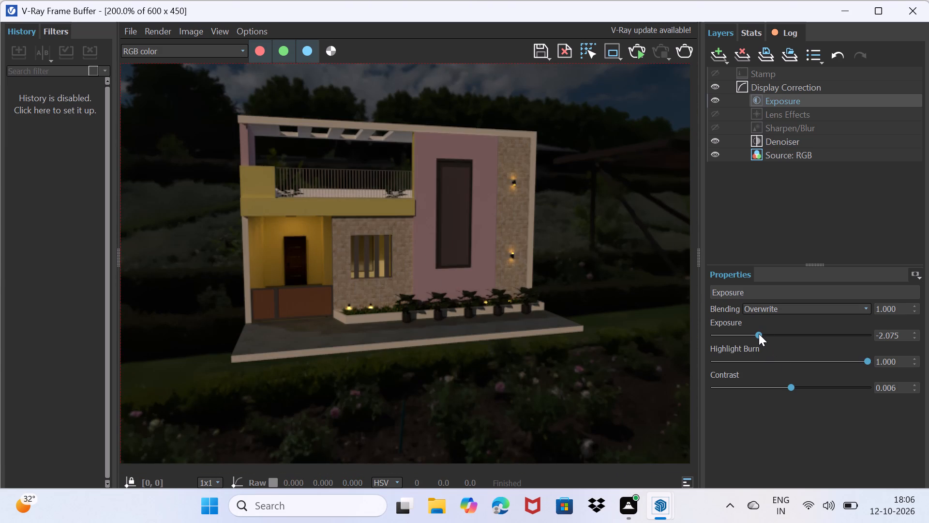
Set the render's exposure correction to about -2.642 and contrast to about 0.088, and return to the model.
drag(759, 334, 737, 339)
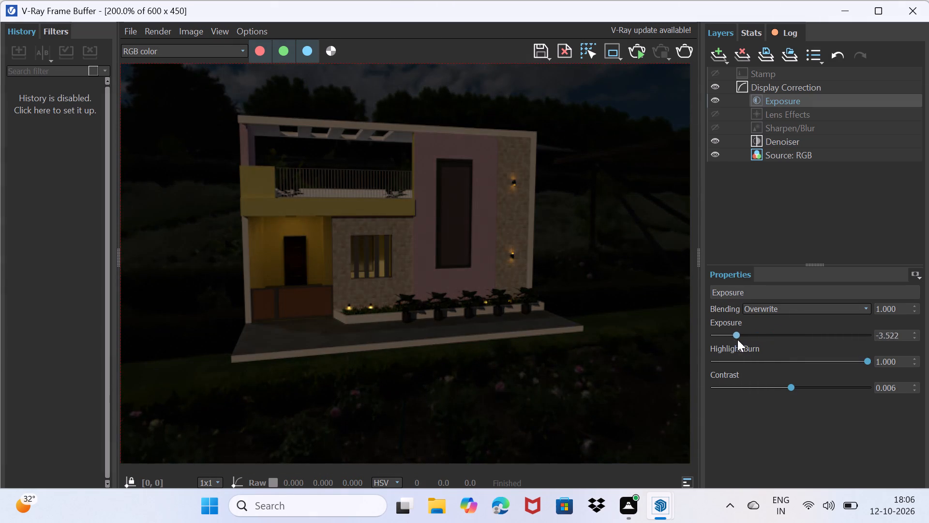
drag(737, 339, 750, 339)
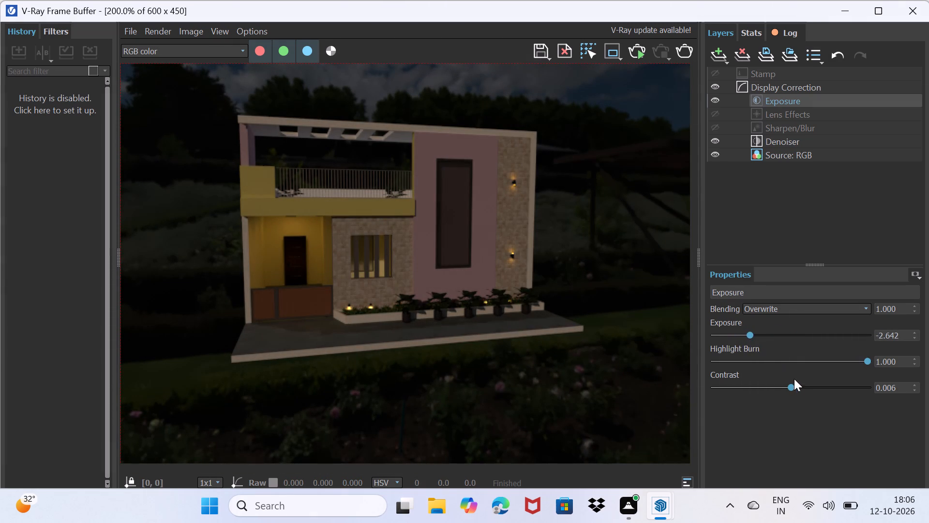
drag(791, 389, 850, 392)
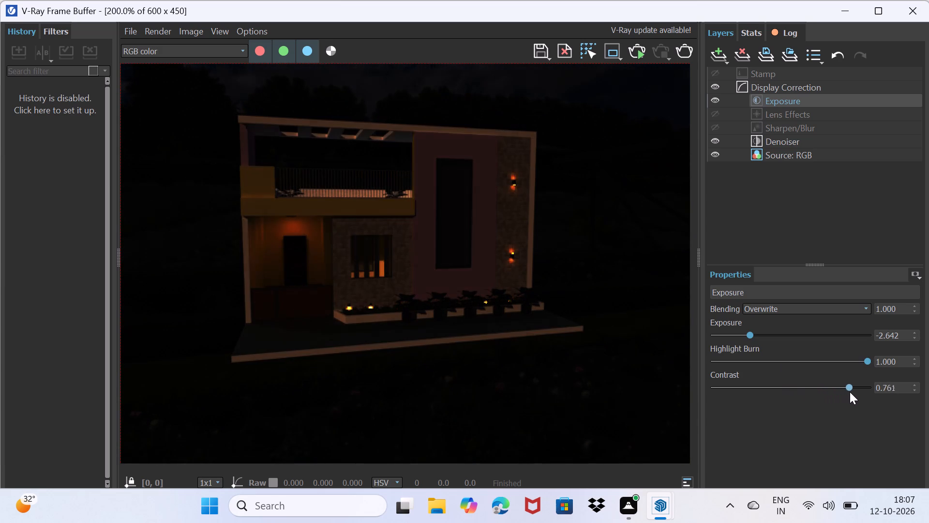
drag(850, 392, 728, 388)
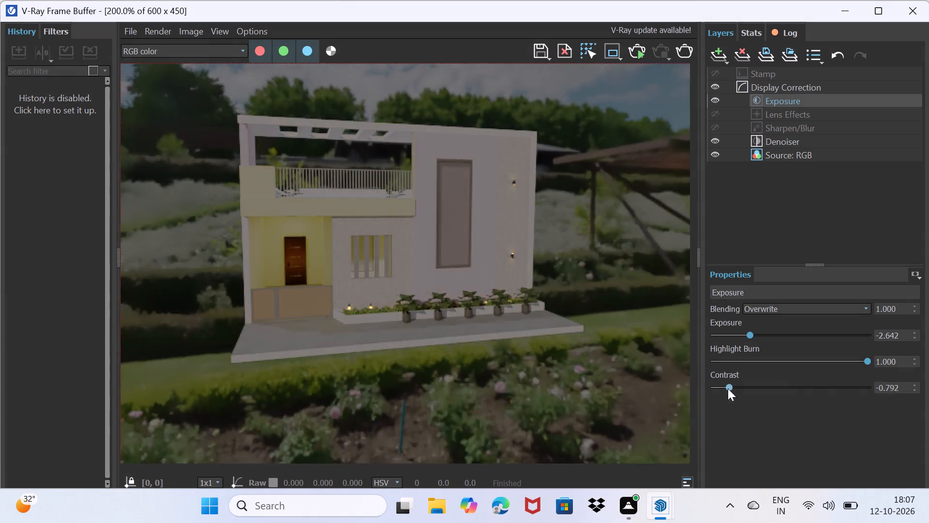
drag(728, 388, 825, 393)
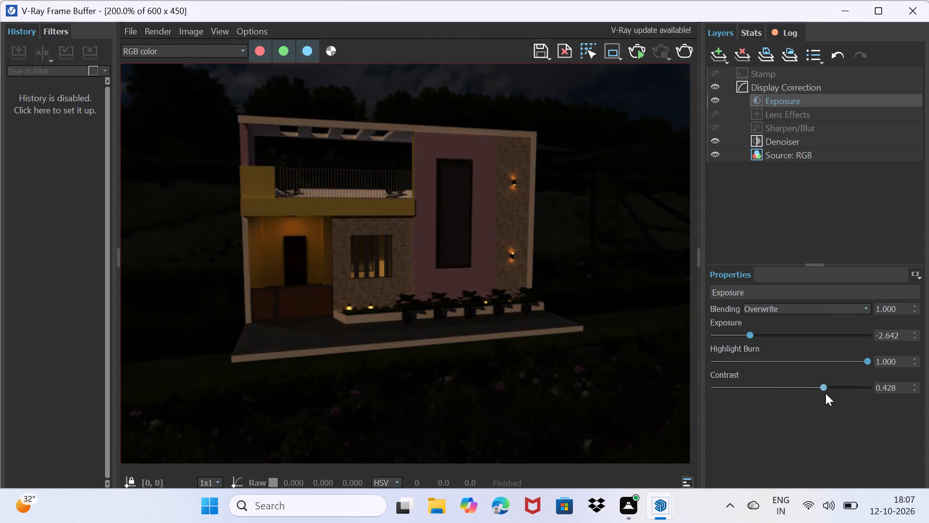
drag(825, 393, 797, 393)
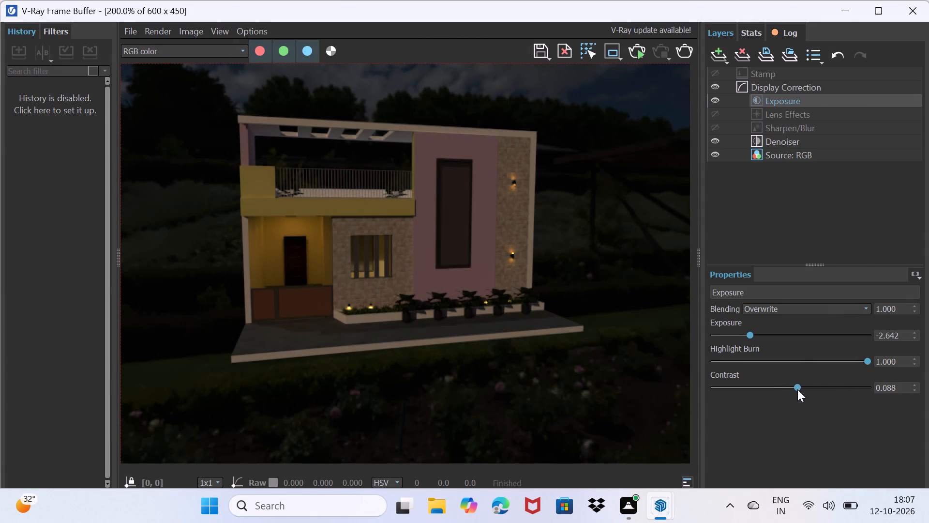
click(839, 6)
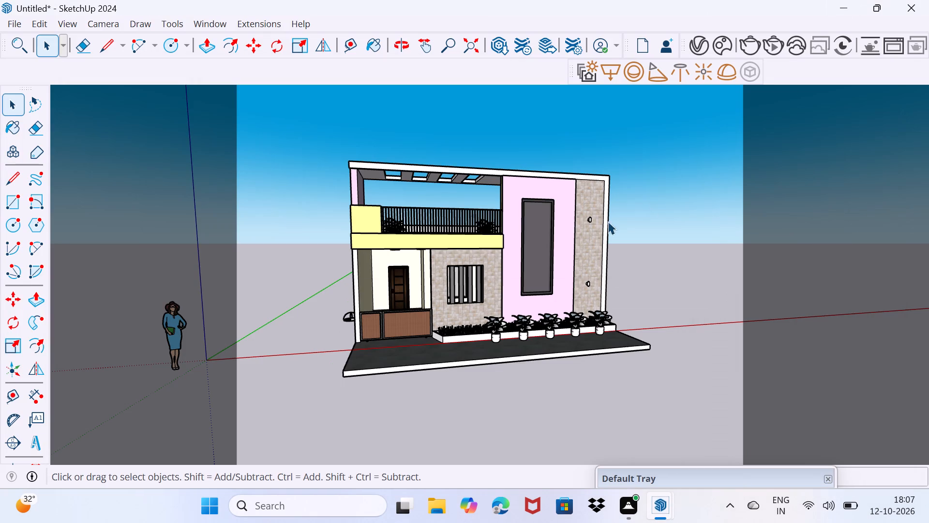
Save the model with a closer view of the house front as a SketchUp file named subba in Documents.
scroll(506, 248, up, 3)
middle_drag(518, 291, 516, 292)
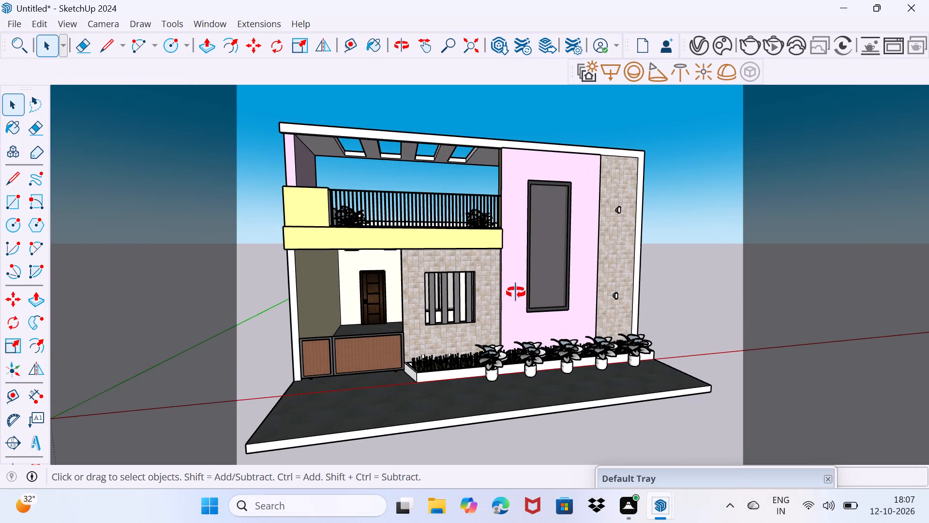
middle_drag(516, 292, 497, 291)
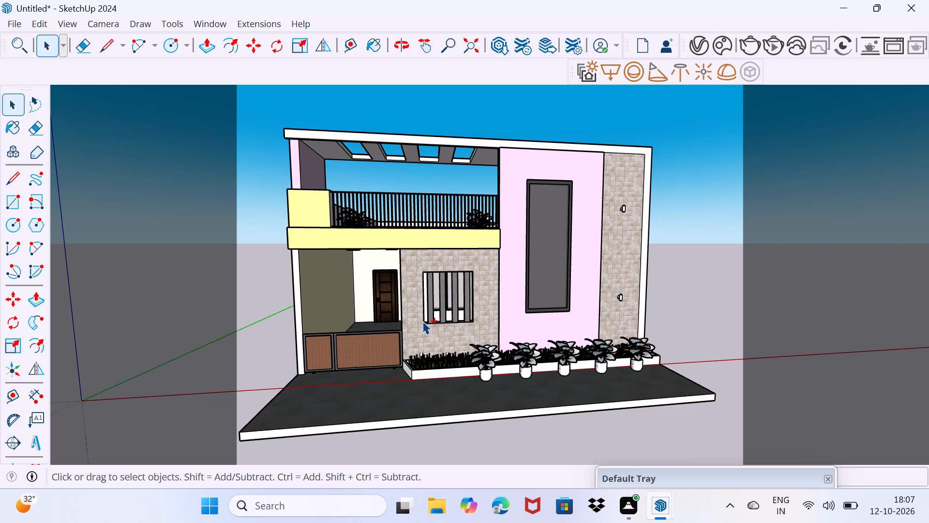
key(ctrl+s)
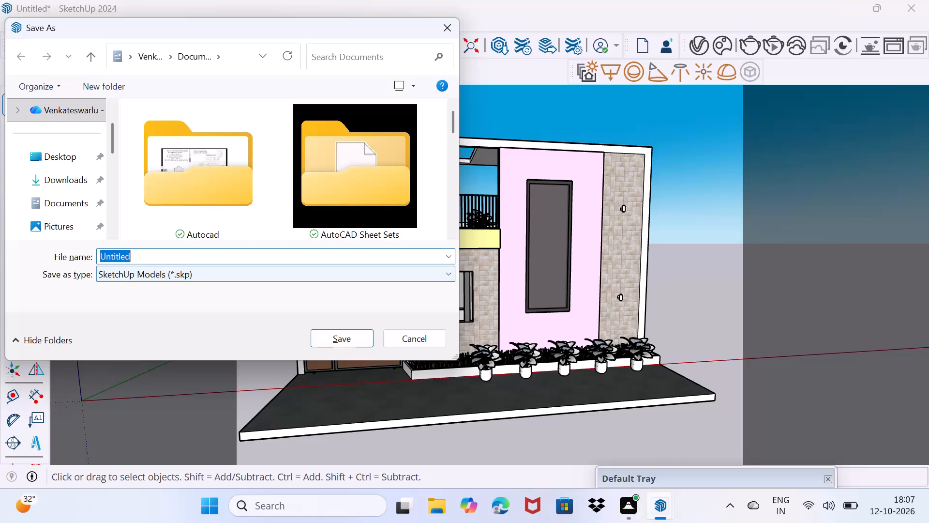
click(450, 256)
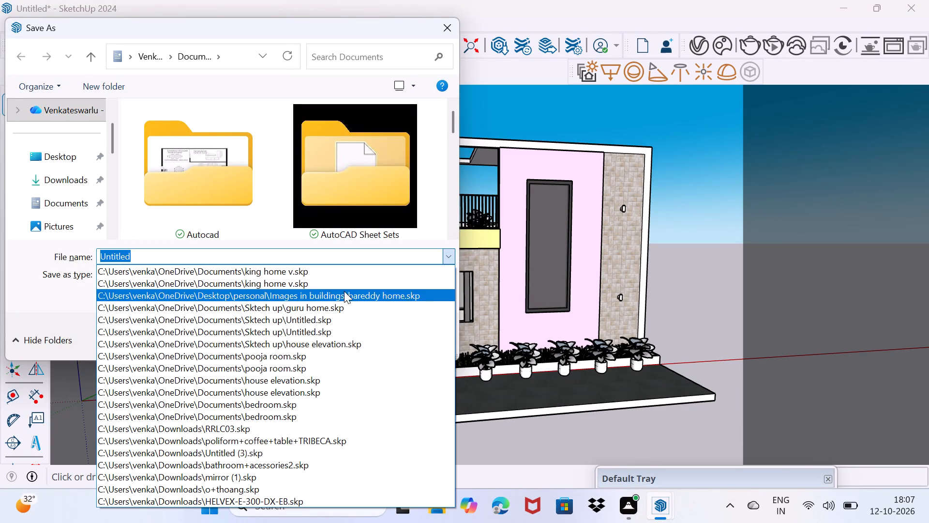
click(373, 251)
click(374, 251)
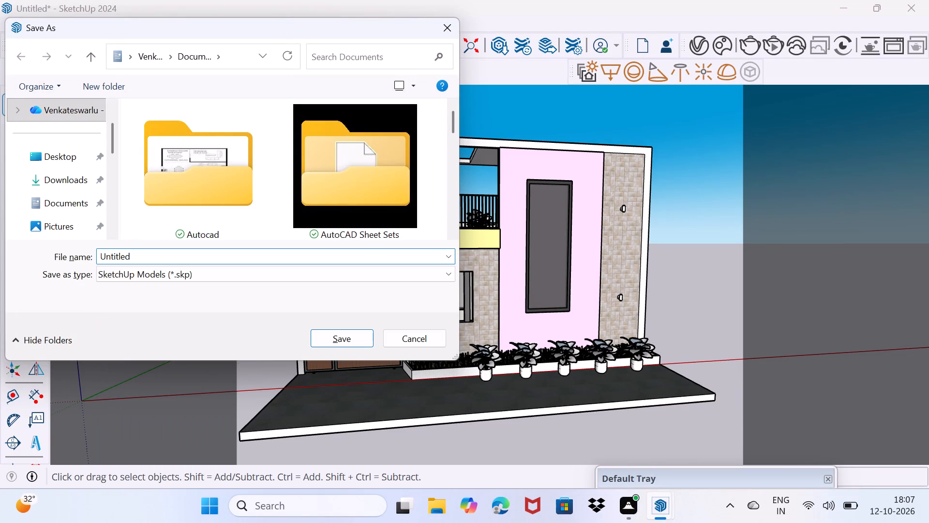
key(BackSpace)
key(BackSpace)
key(BackSpace)
key(BackSpace)
key(BackSpace)
key(BackSpace)
key(BackSpace)
key(BackSpace)
key(BackSpace)
key(BackSpace)
key(BackSpace)
key(BackSpace)
key(BackSpace)
key(BackSpace)
key(BackSpace)
key(s)
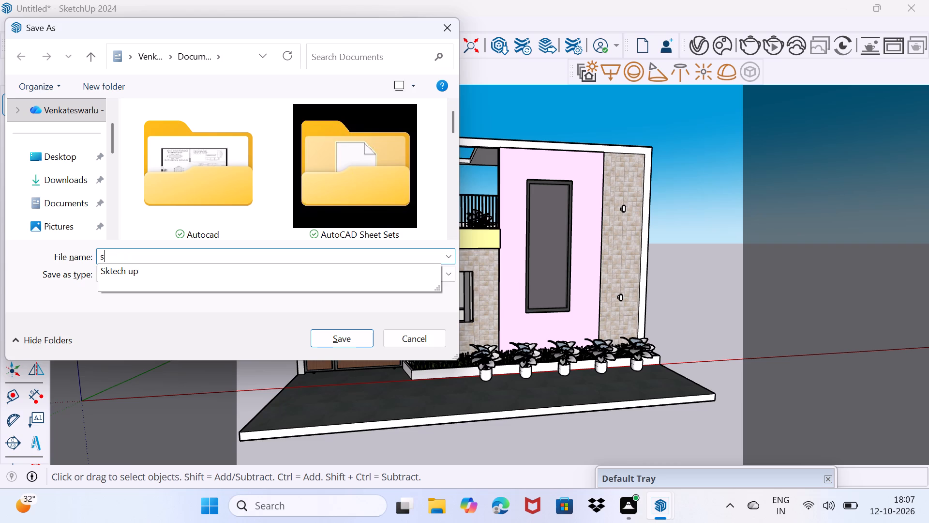
key(u)
text(bba)
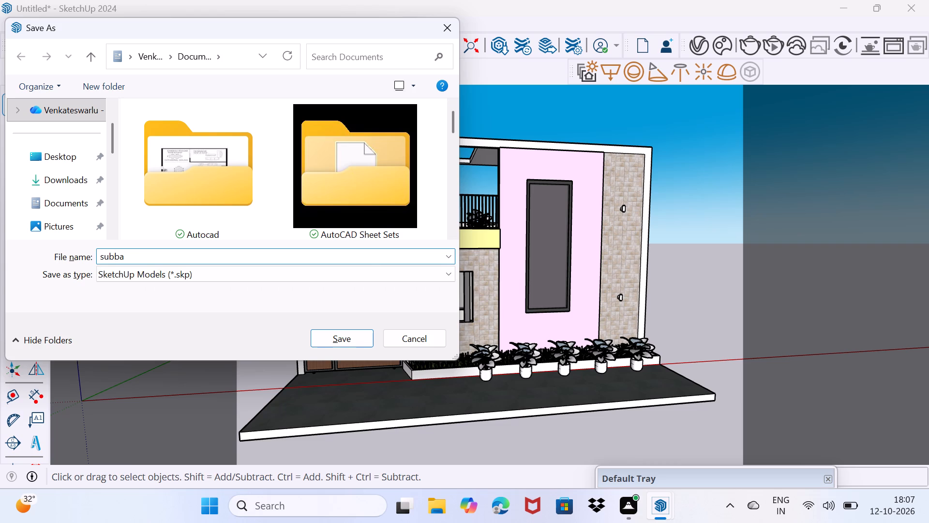
click(350, 343)
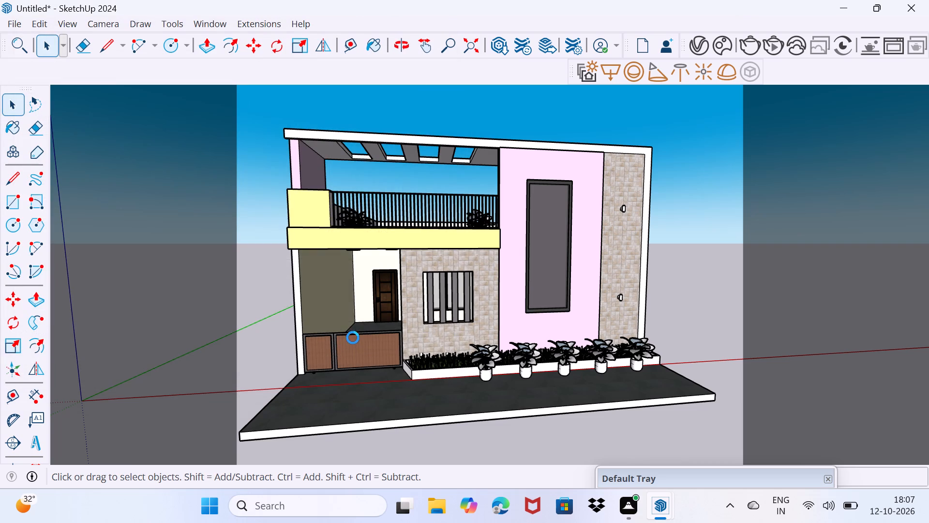
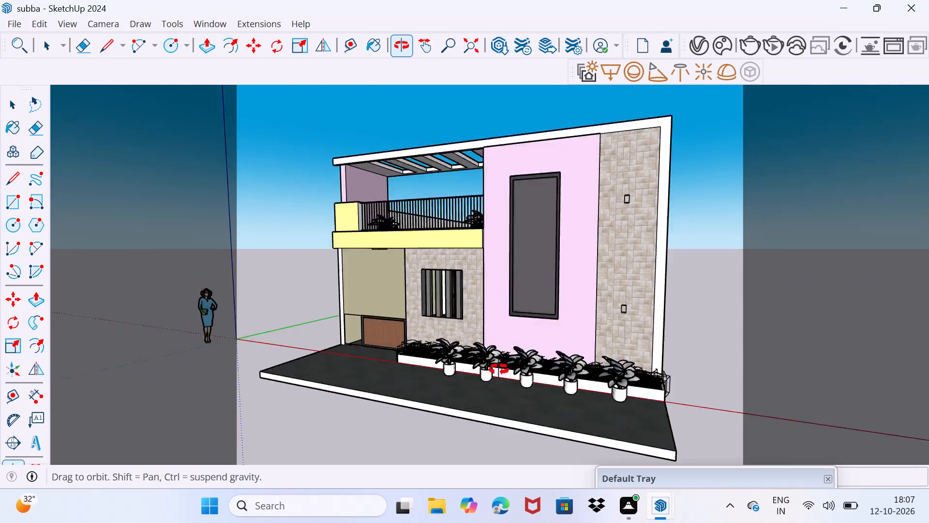
Examine the house's front elevation, including the stone-clad end wall, tall window and row of potted plants.
scroll(575, 346, down, 1)
middle_drag(642, 324, 564, 347)
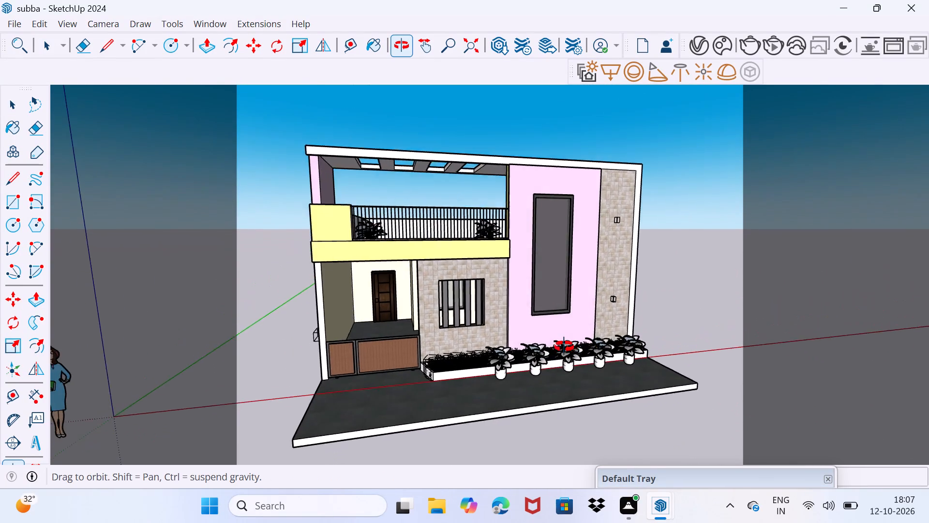
middle_drag(564, 347, 539, 350)
scroll(539, 350, down, 1)
scroll(669, 345, up, 3)
middle_drag(659, 350, 573, 369)
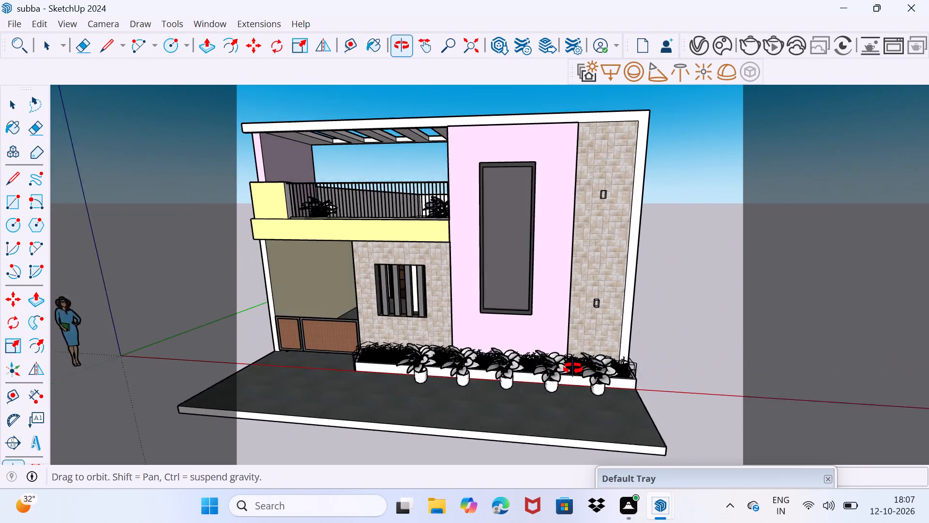
middle_drag(573, 369, 551, 373)
drag(637, 402, 643, 396)
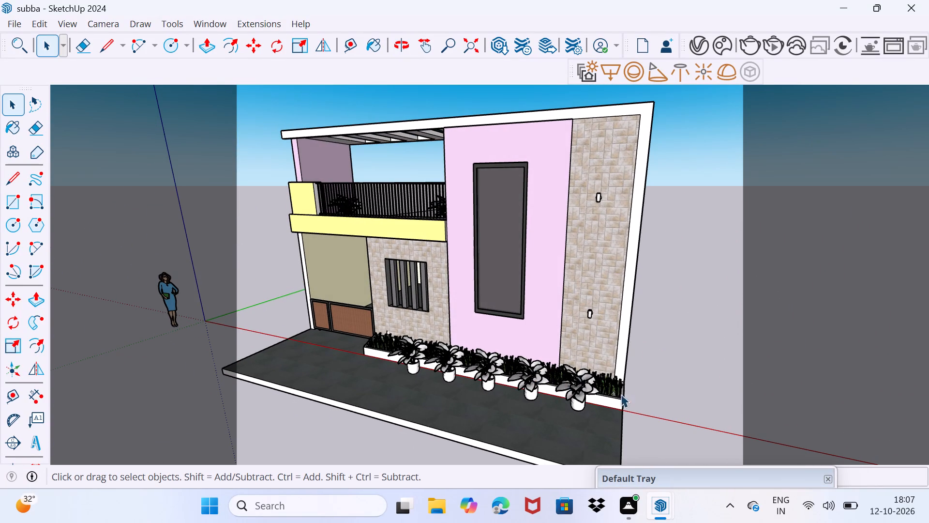
scroll(620, 394, up, 3)
drag(679, 376, 688, 369)
middle_drag(670, 361, 673, 363)
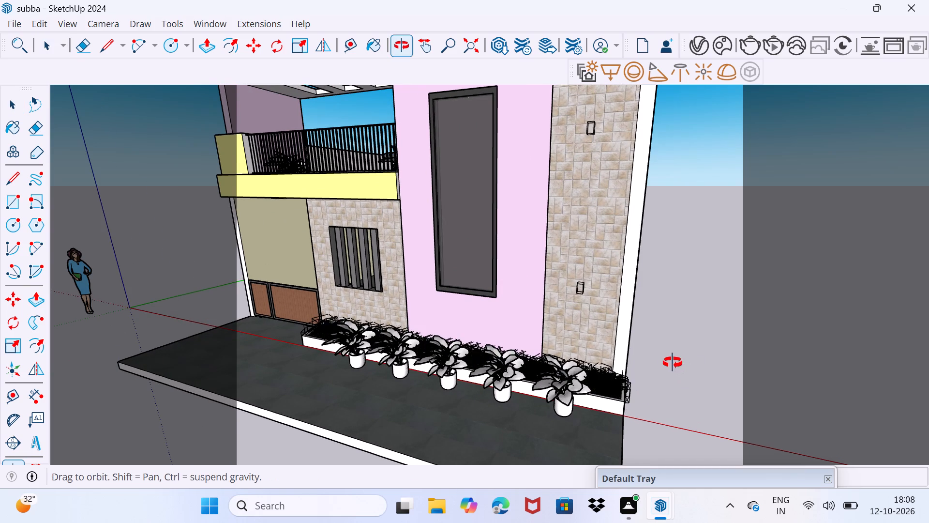
middle_drag(673, 363, 737, 350)
scroll(618, 364, down, 5)
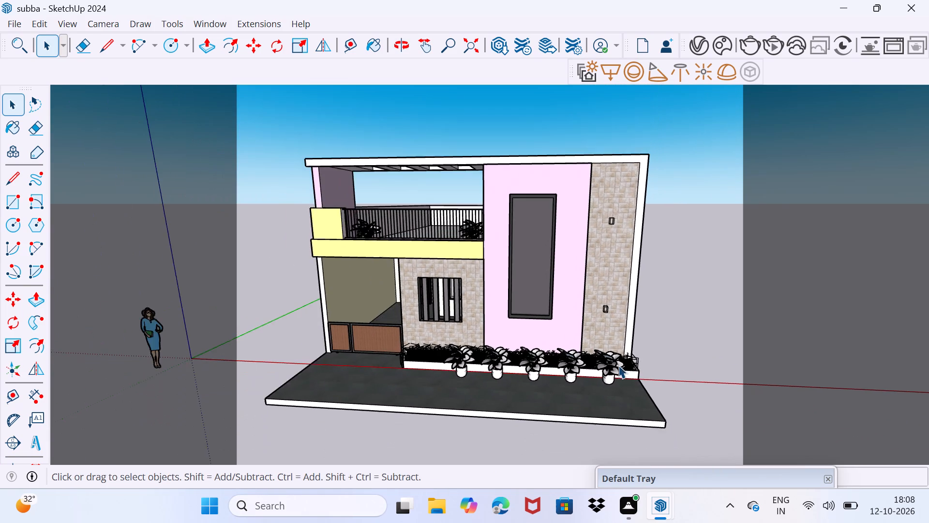
scroll(618, 365, down, 3)
scroll(374, 389, up, 4)
Inspect the house from the gate side, including the porch, side wall, balcony railing, pergola and planter bed.
middle_drag(374, 387, 552, 393)
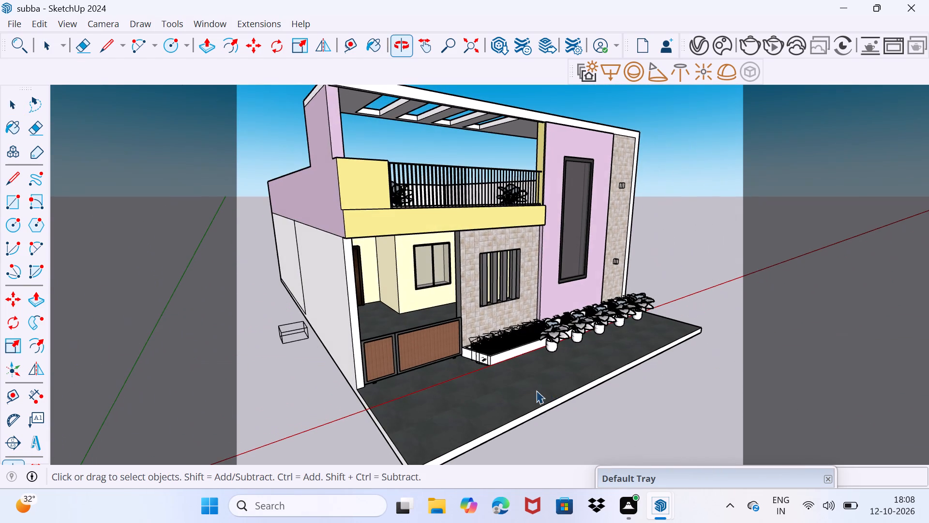
drag(269, 395, 294, 371)
scroll(288, 369, up, 4)
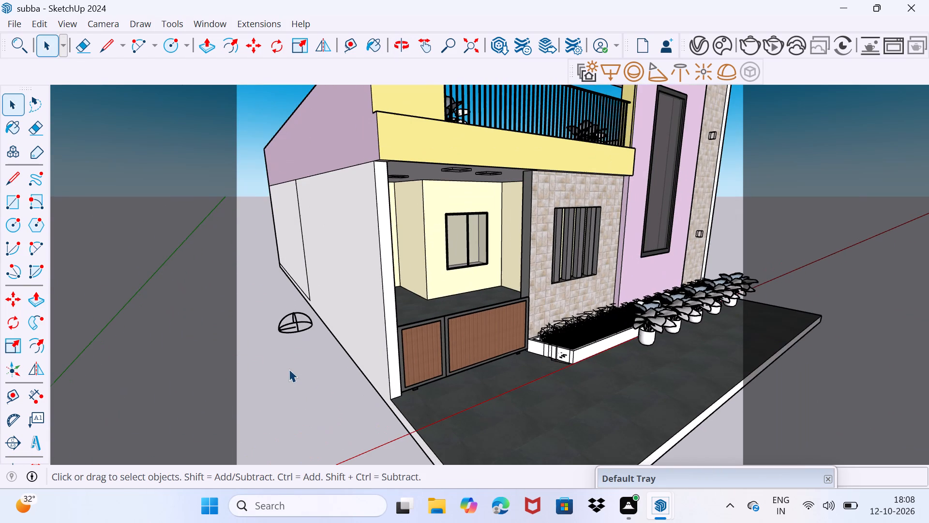
middle_drag(351, 343, 304, 356)
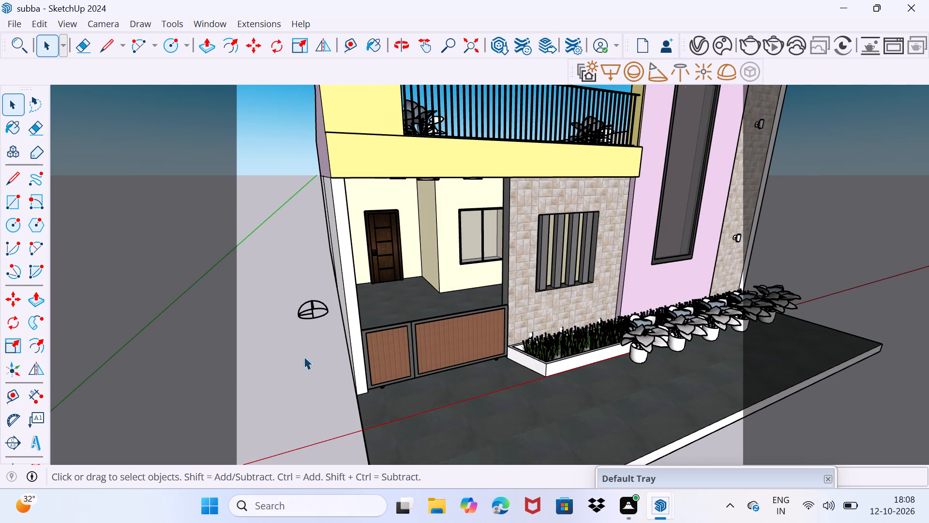
scroll(306, 356, down, 2)
middle_drag(440, 347, 457, 364)
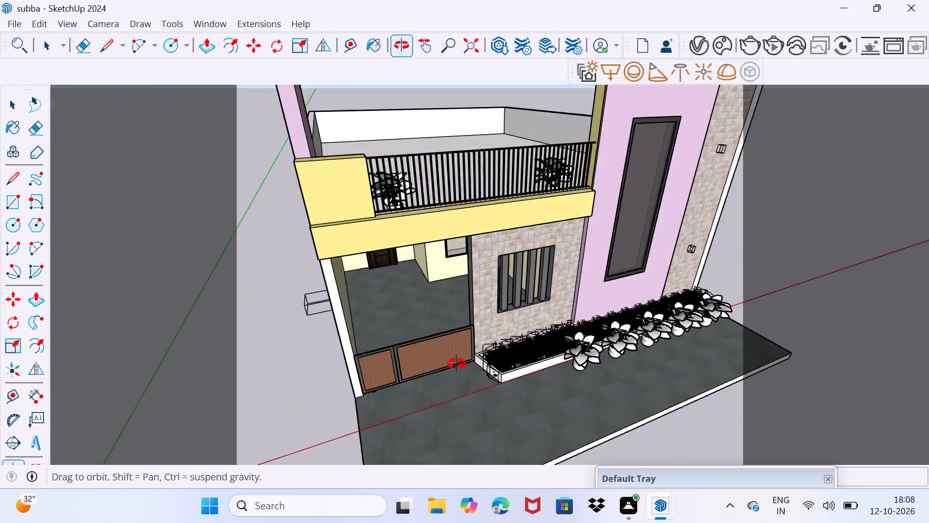
middle_drag(457, 364, 387, 341)
scroll(454, 281, down, 2)
middle_drag(494, 300, 459, 343)
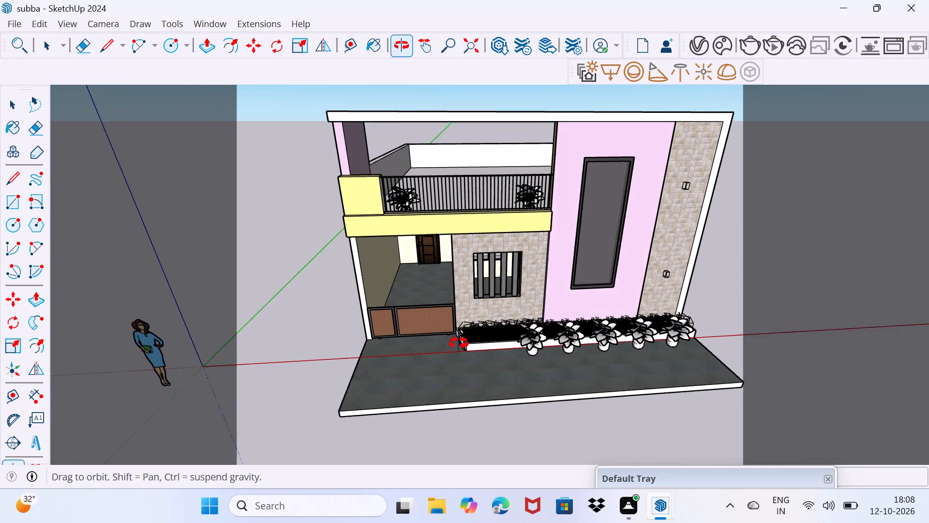
middle_drag(459, 343, 455, 338)
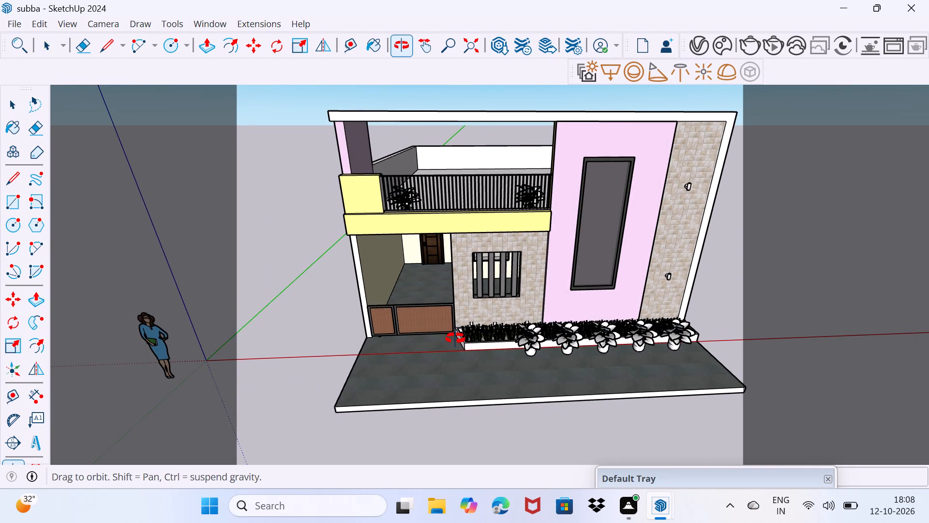
middle_drag(455, 338, 410, 402)
middle_drag(416, 401, 471, 339)
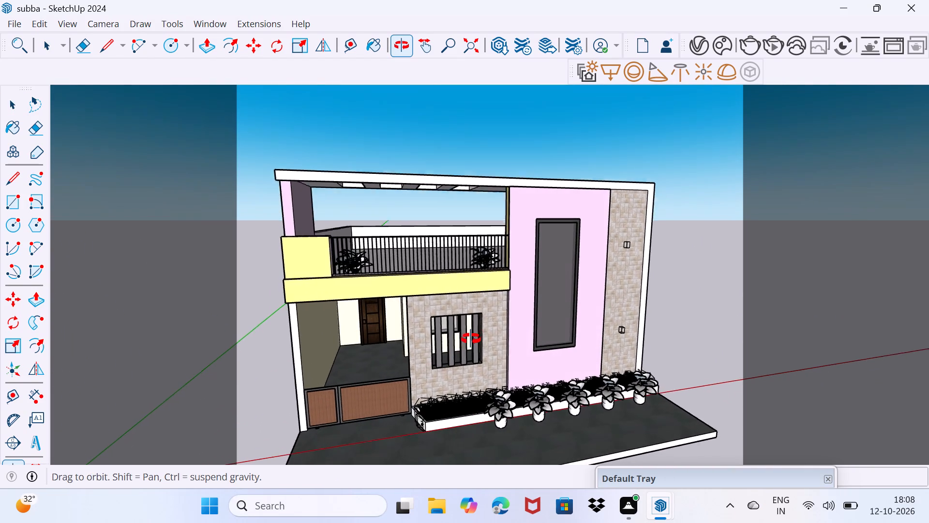
middle_drag(471, 339, 475, 335)
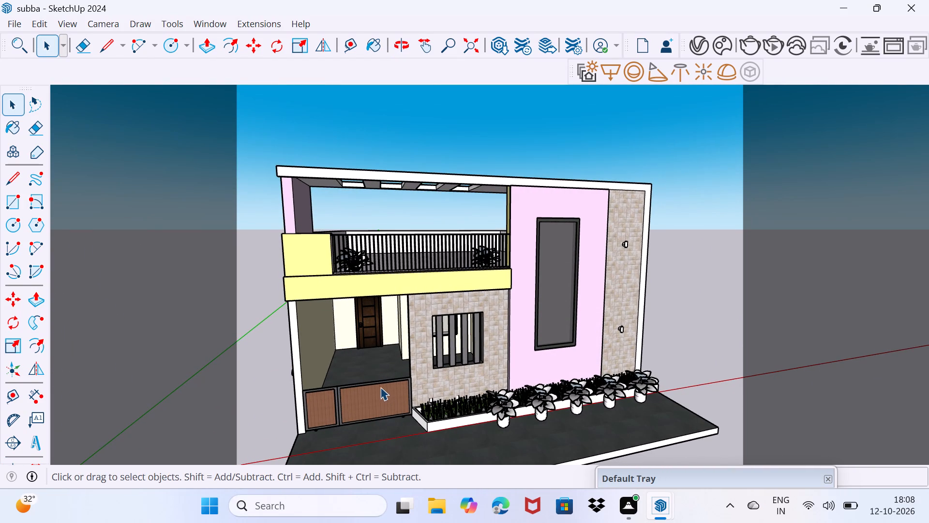
scroll(380, 378, up, 1)
middle_drag(386, 383, 418, 371)
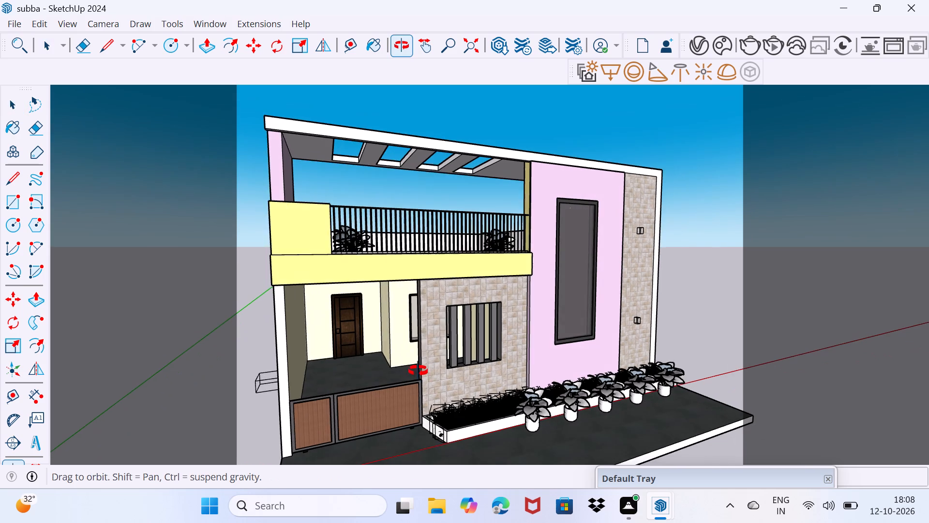
middle_drag(418, 371, 421, 365)
scroll(391, 368, up, 2)
scroll(391, 368, down, 1)
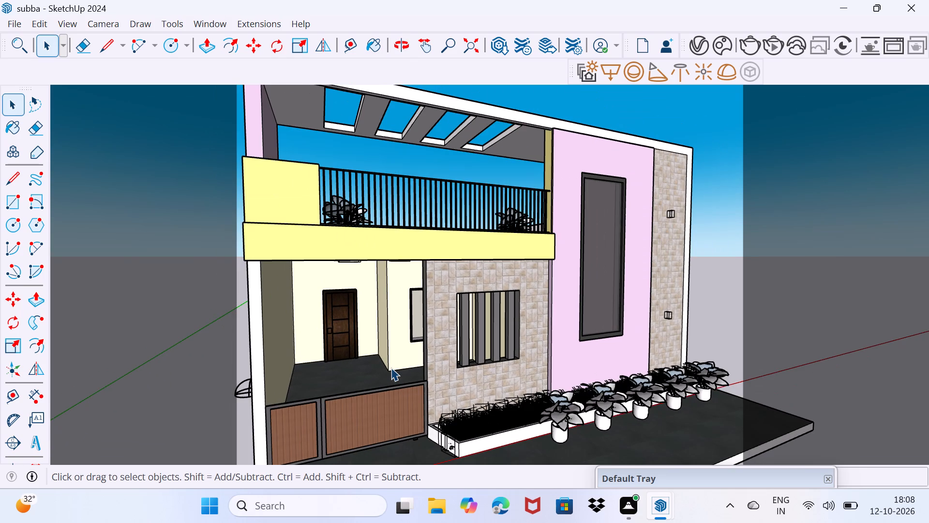
scroll(394, 367, up, 1)
middle_drag(395, 366, 400, 373)
scroll(400, 373, down, 1)
middle_drag(400, 373, 409, 374)
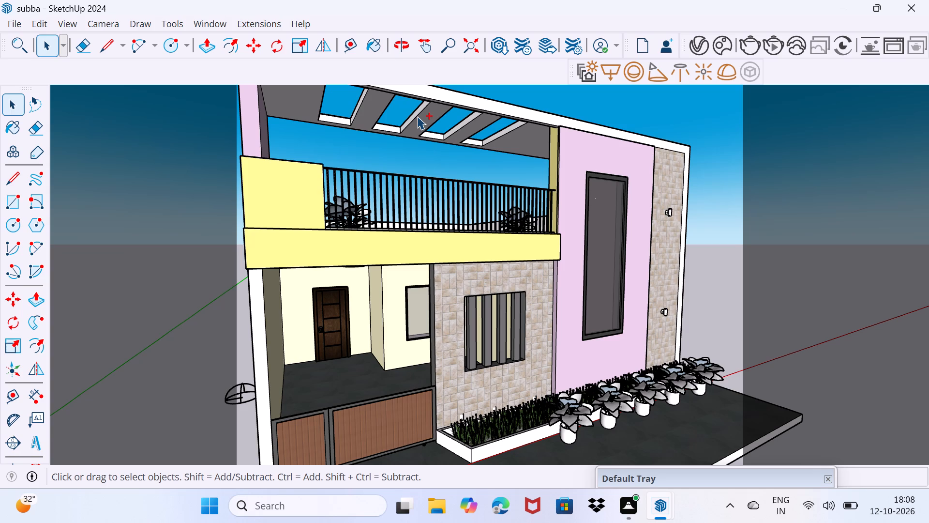
Save the house model.
key(ctrl+s)
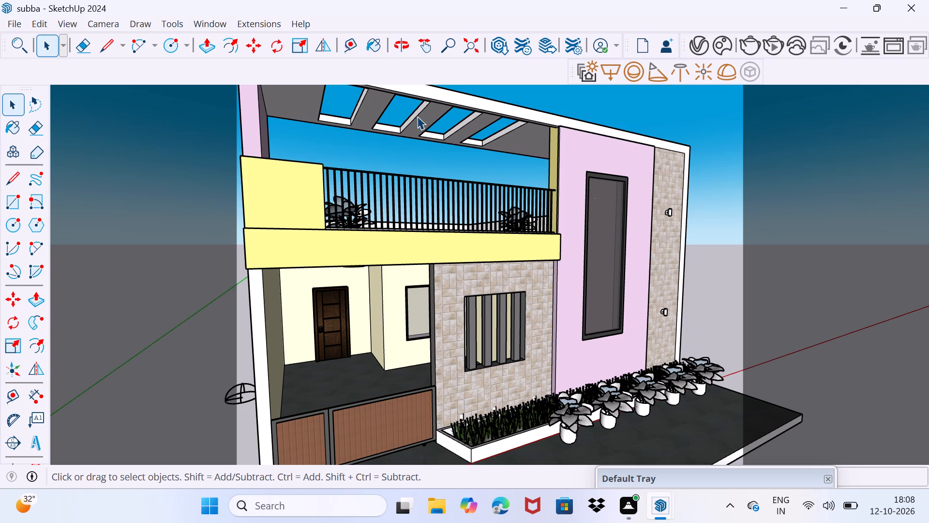